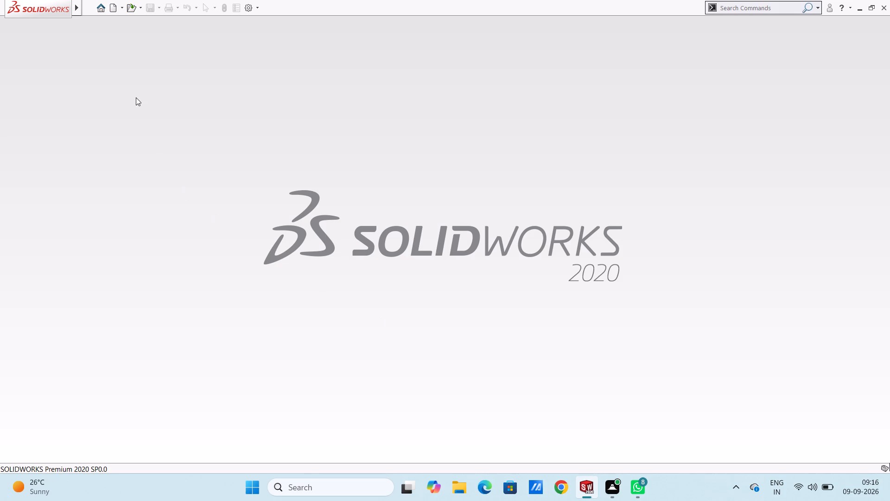
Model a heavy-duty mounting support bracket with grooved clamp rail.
Create a new part document.
{"action": "left_click", "coordinate": [110, 6]}
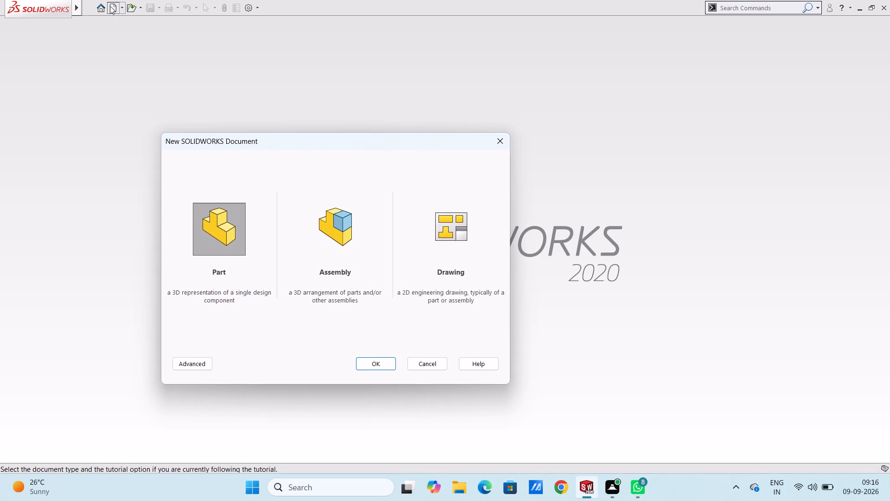
{"action": "left_click", "coordinate": [382, 364]}
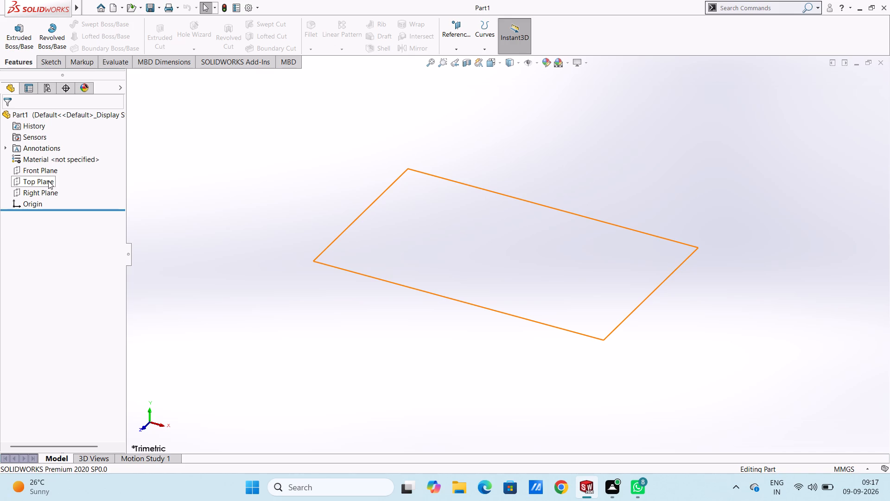
Sketch a center rectangle on the Top Plane, centred on the origin, 82 mm high and 106 mm wide.
{"action": "left_click", "coordinate": [48, 181]}
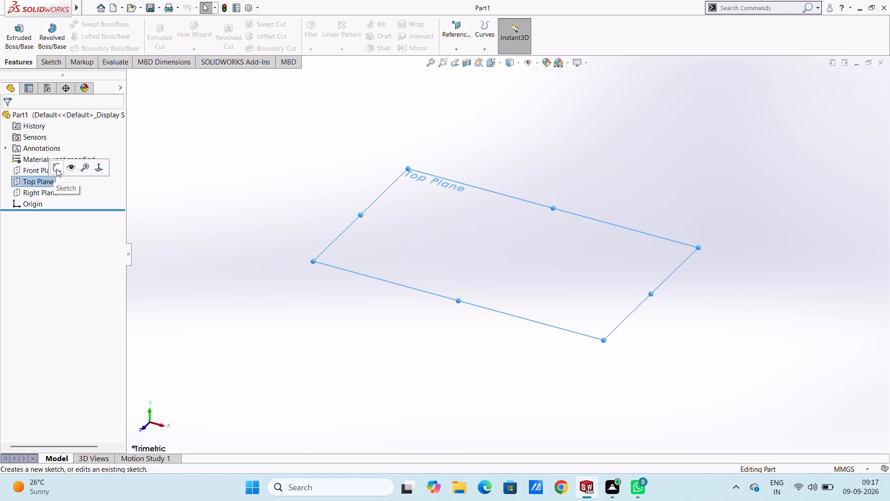
{"action": "left_click", "coordinate": [57, 169]}
{"action": "left_click", "coordinate": [290, 212]}
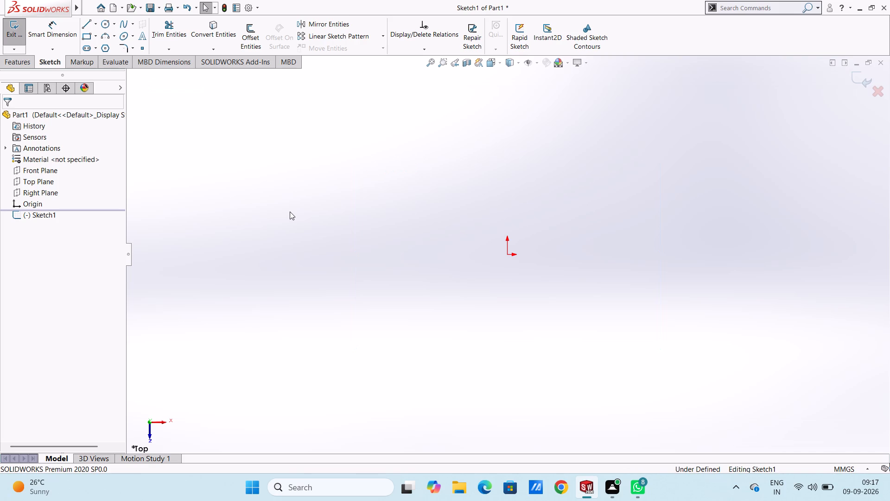
{"action": "left_click", "coordinate": [95, 36]}
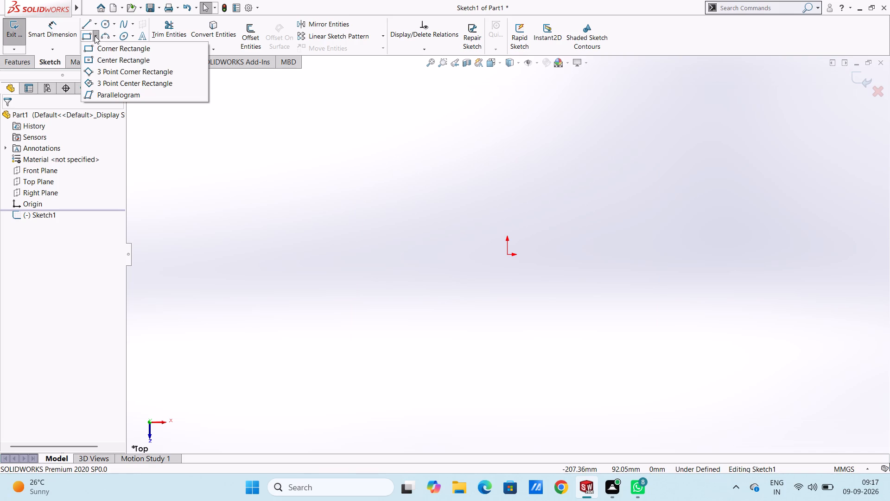
{"action": "left_click", "coordinate": [95, 57]}
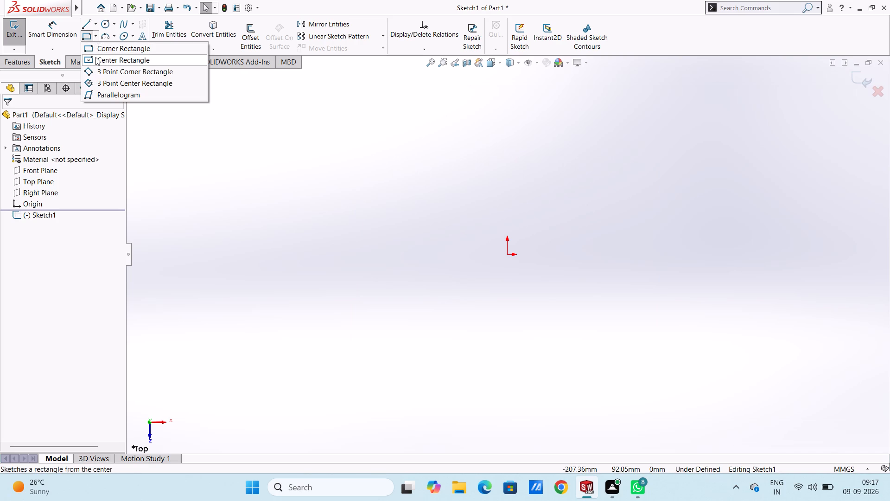
{"action": "left_click", "coordinate": [507, 254]}
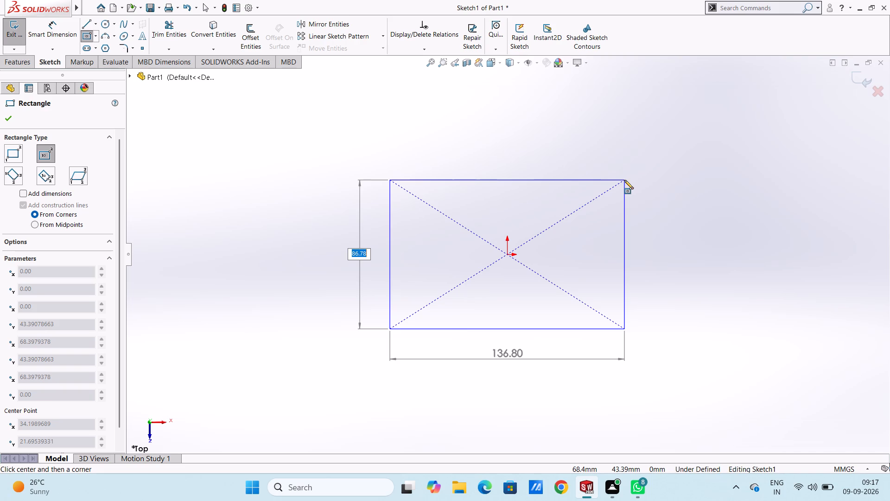
{"action": "key", "text": "8"}
{"action": "key", "text": "2"}
{"action": "key", "text": "Return"}
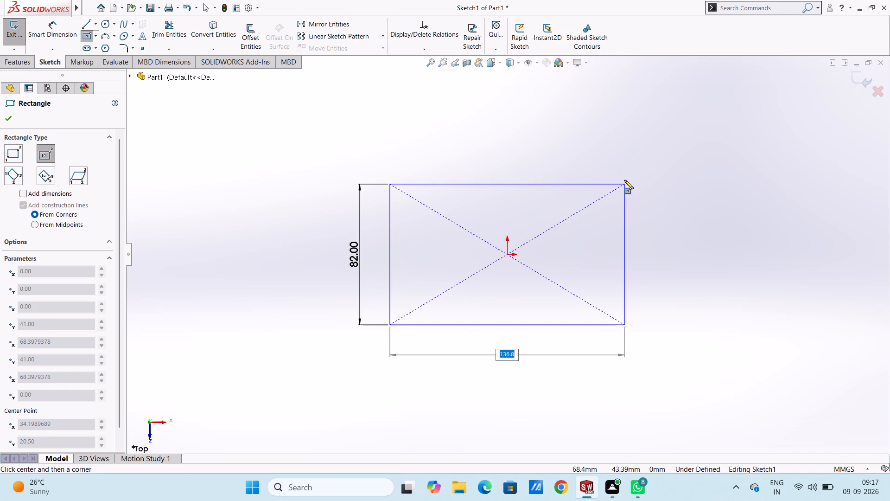
{"action": "type", "text": "106"}
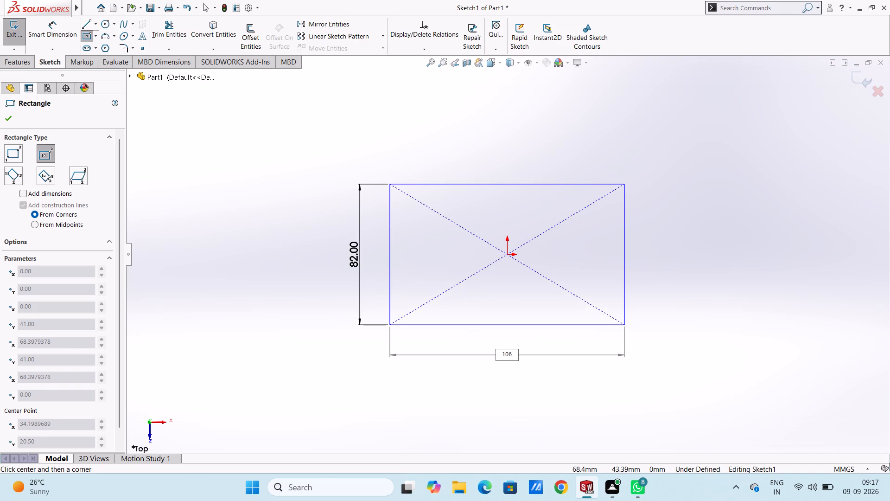
{"action": "key", "text": "Return"}
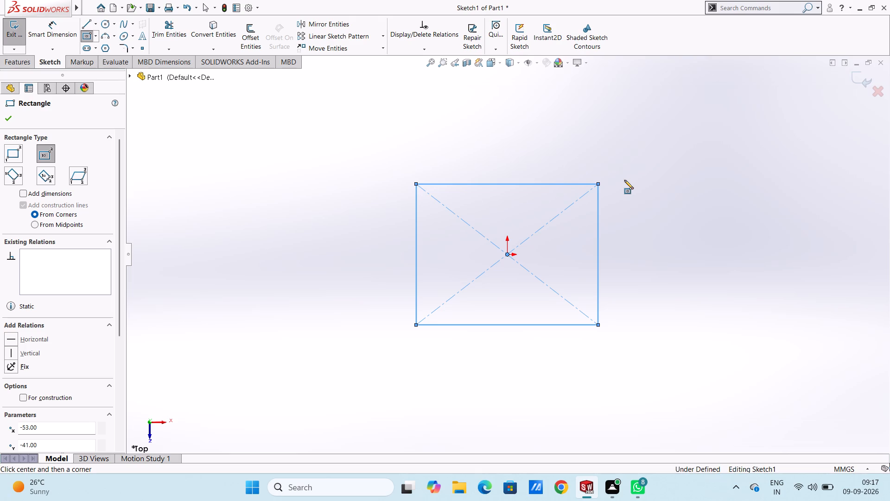
{"action": "key", "text": "Escape"}
{"action": "key", "text": "Escape"}
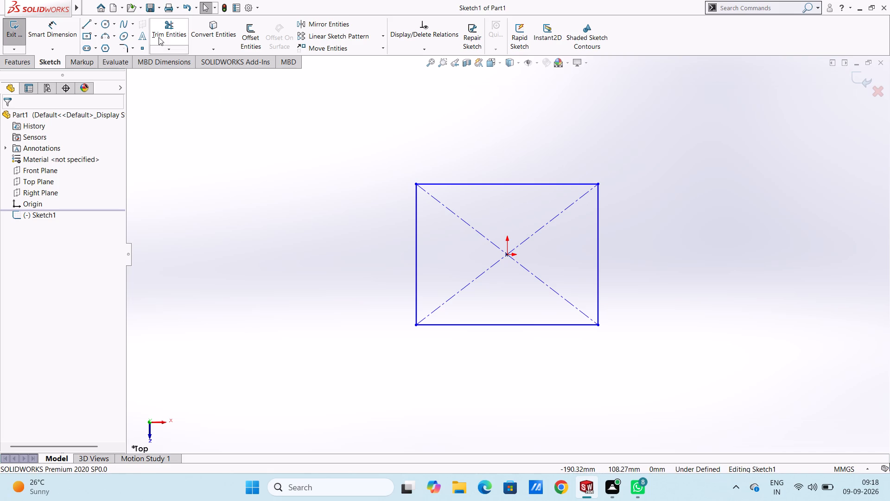
Add driving dimensions to the rectangle: 82 mm on its vertical side and 106 mm on its horizontal side.
{"action": "left_click", "coordinate": [62, 27]}
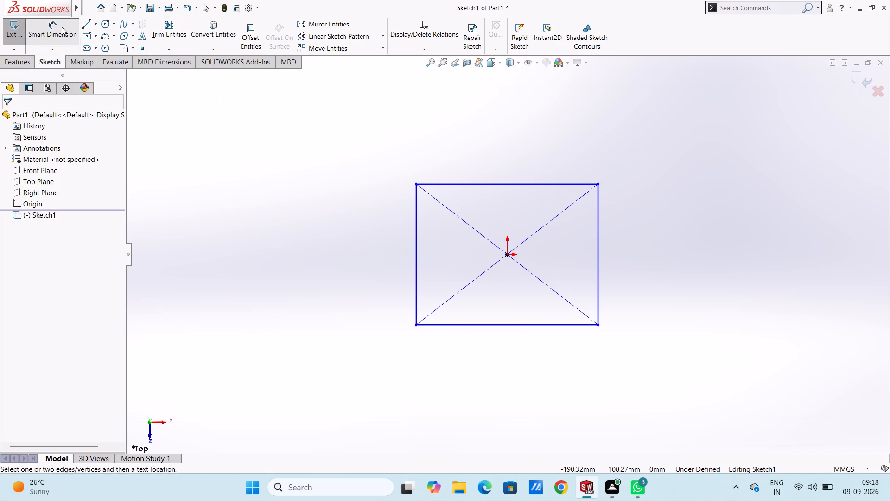
{"action": "left_click", "coordinate": [415, 200]}
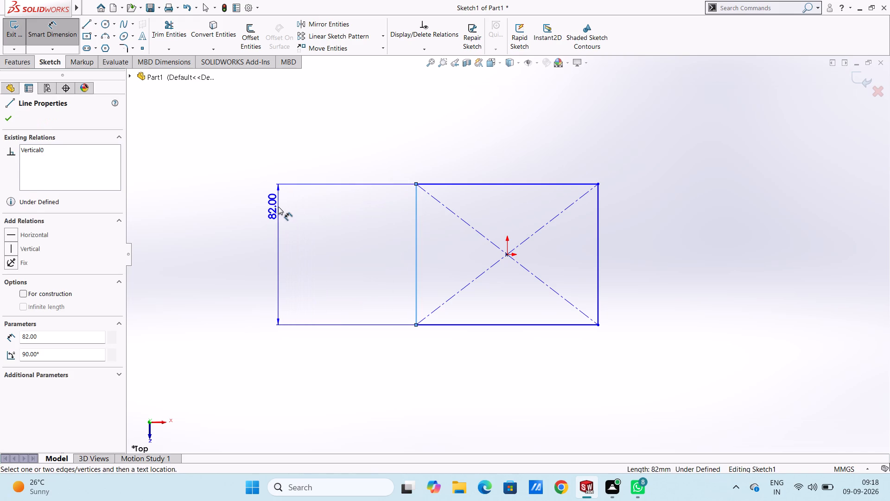
{"action": "left_click", "coordinate": [278, 206]}
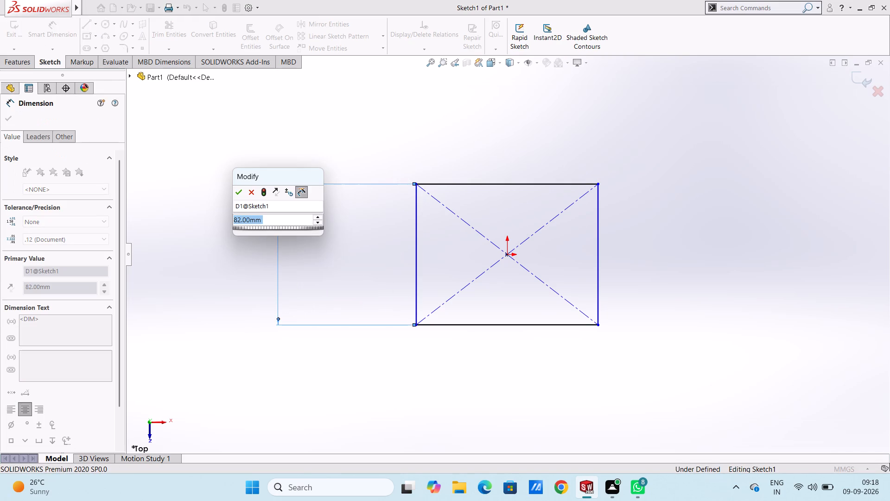
{"action": "key", "text": "Return"}
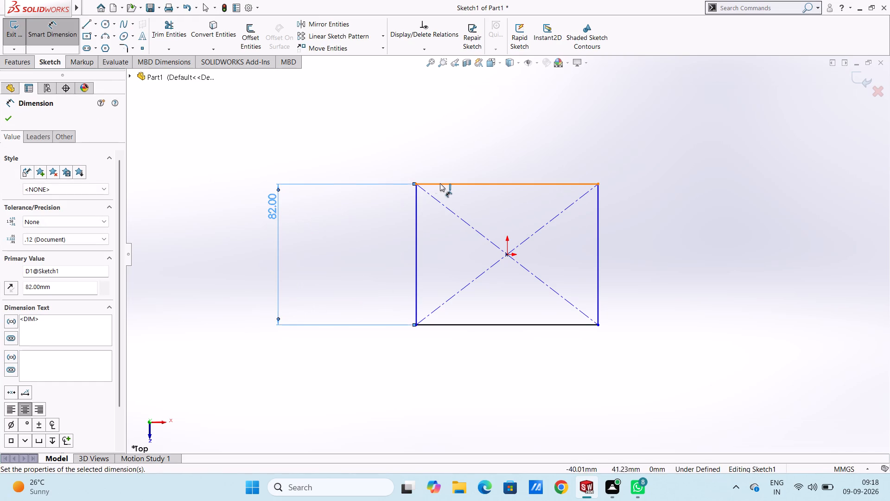
{"action": "left_click", "coordinate": [446, 185]}
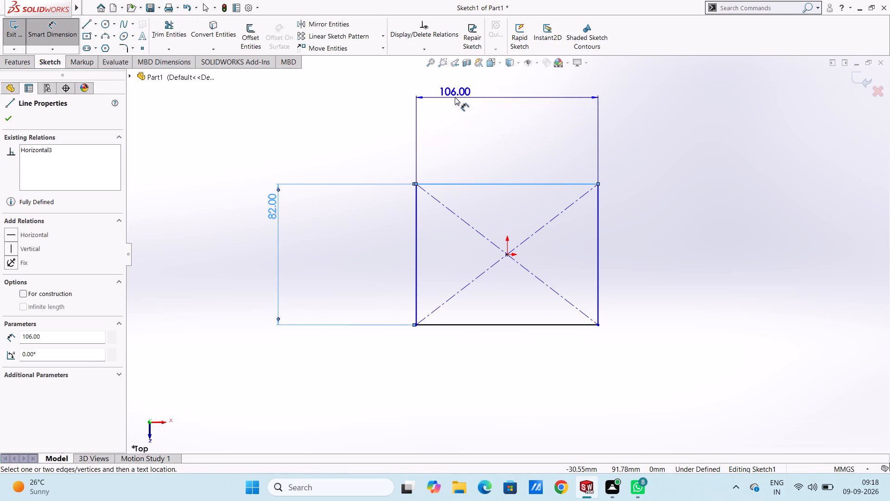
{"action": "left_click", "coordinate": [455, 97]}
{"action": "key", "text": "Return"}
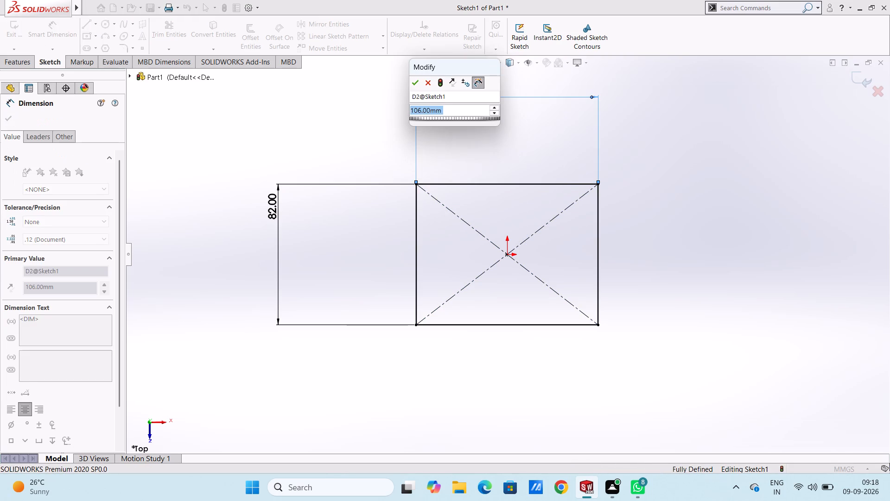
{"action": "left_click", "coordinate": [466, 122]}
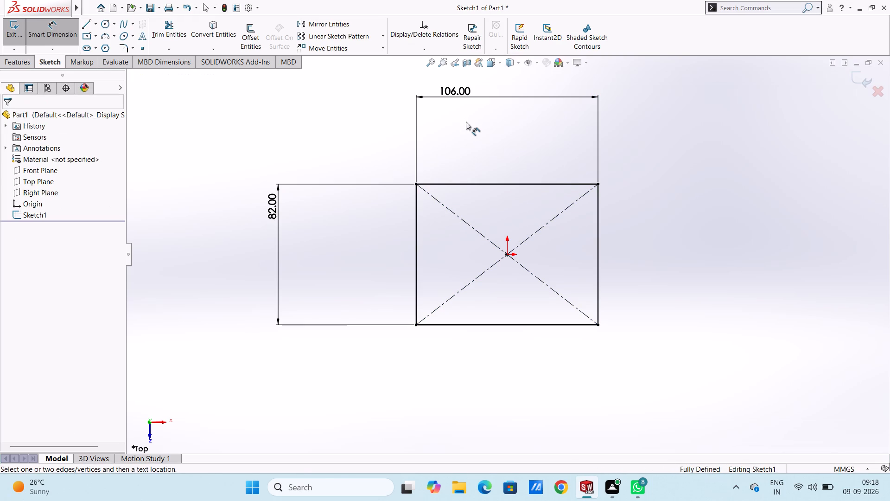
{"action": "key", "text": "Escape"}
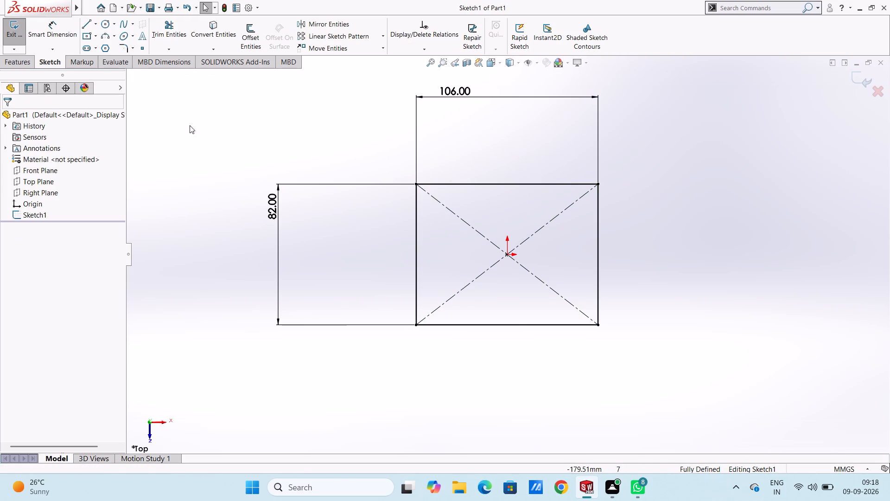
Extrude the rectangle as a blind boss 12 mm thick from the sketch plane.
{"action": "left_click", "coordinate": [20, 64]}
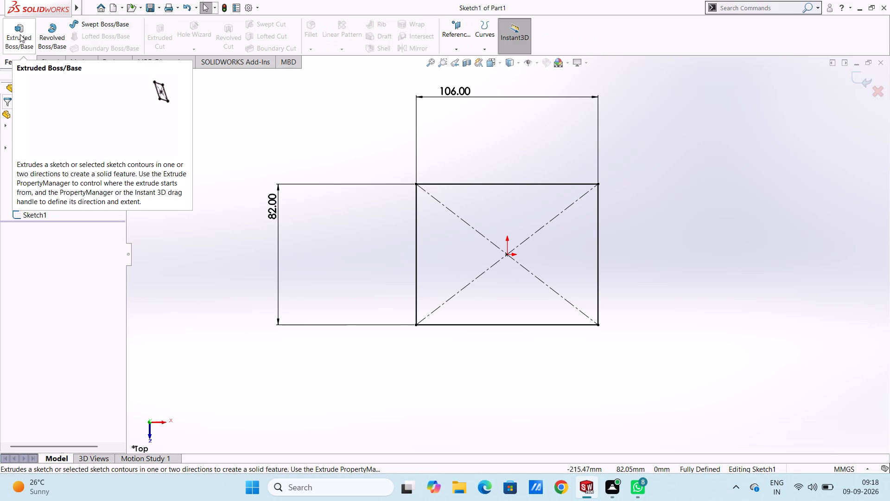
{"action": "left_click", "coordinate": [20, 34]}
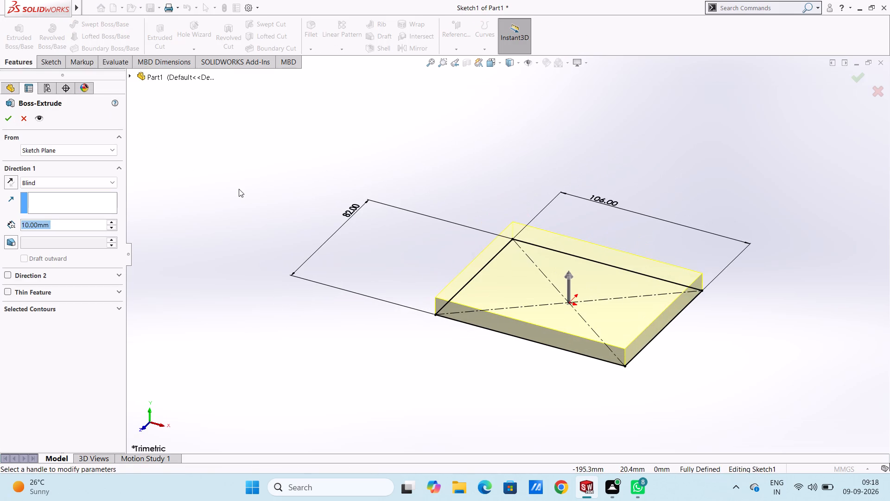
{"action": "type", "text": "12"}
{"action": "key", "text": "Return"}
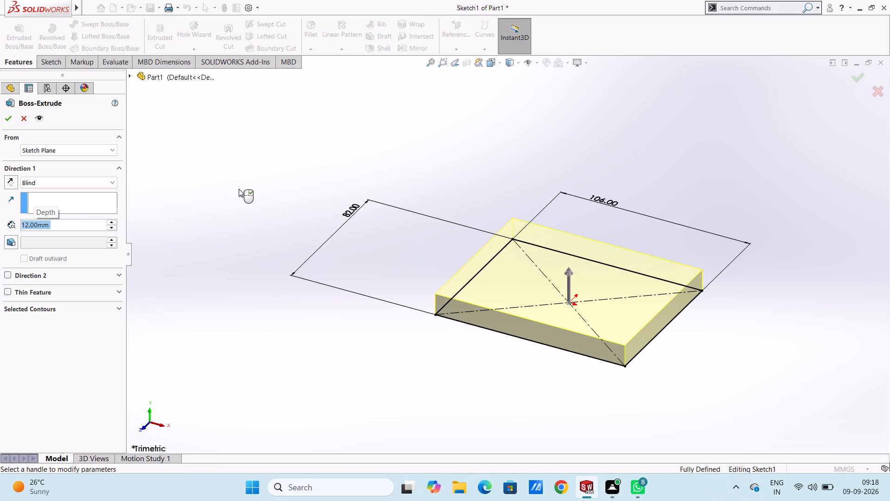
{"action": "left_click", "coordinate": [7, 119]}
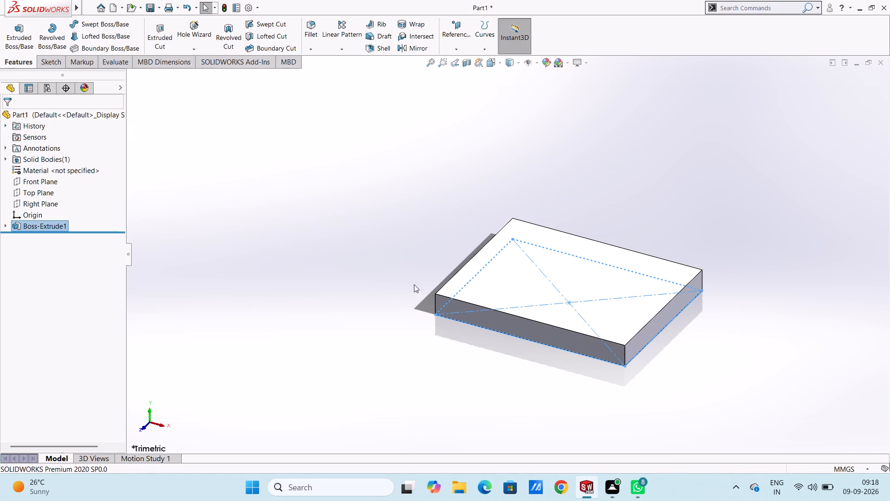
{"action": "left_click", "coordinate": [329, 241]}
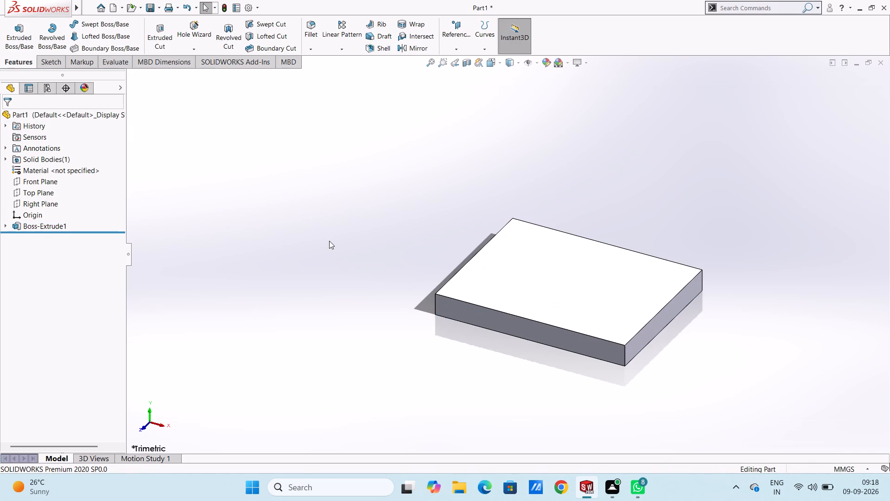
Examine the plate in the top, isometric, back, left and front views, and from a rotated angle showing its upper face.
{"action": "key", "text": "ctrl+5"}
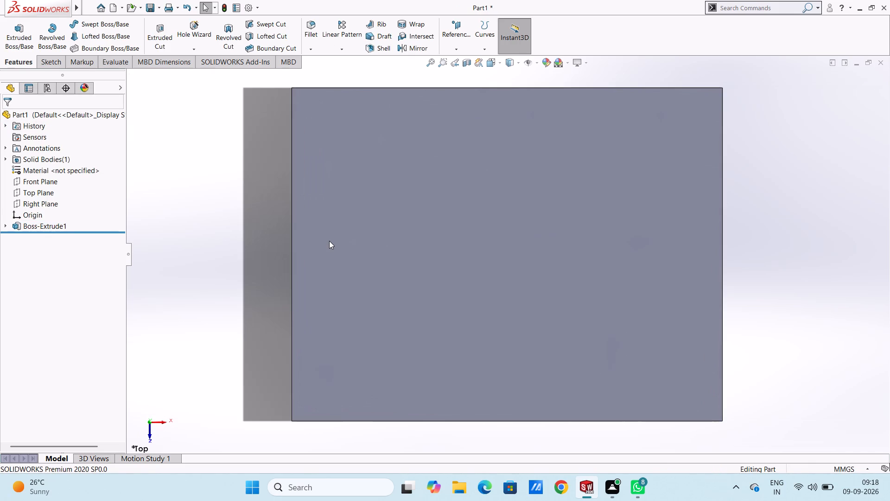
{"action": "key", "text": "ctrl+7"}
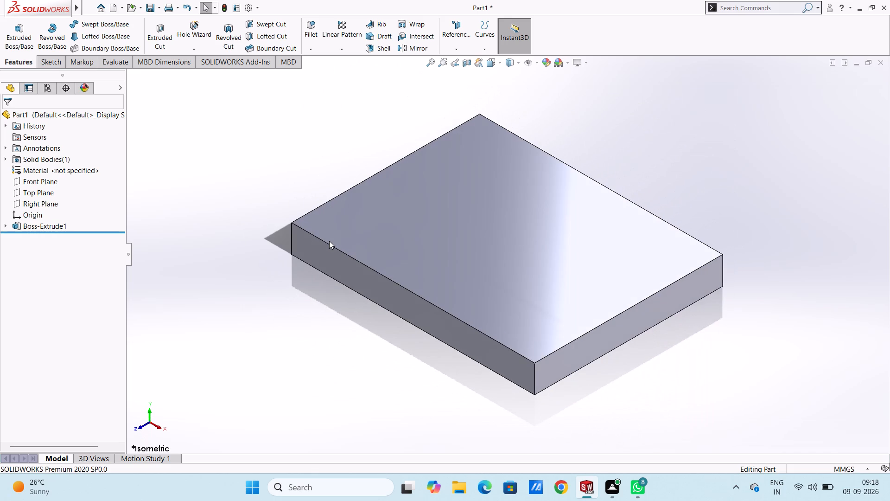
{"action": "key", "text": "ctrl+5"}
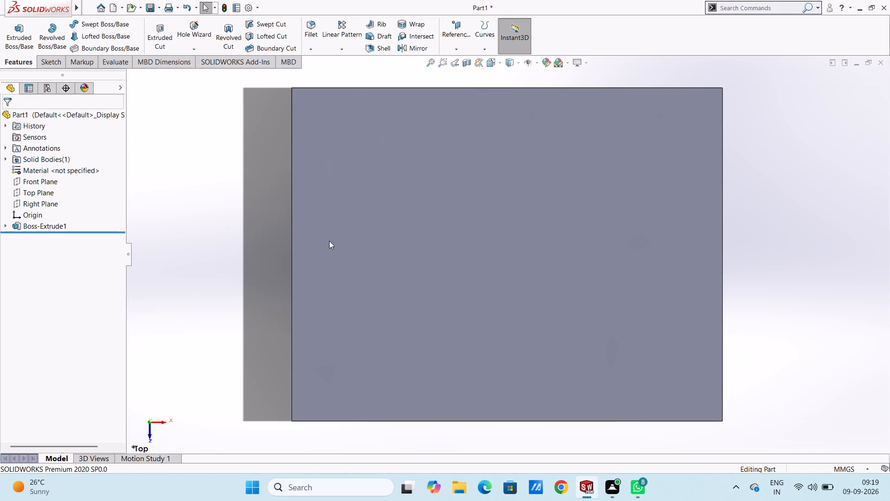
{"action": "key", "text": "ctrl+2"}
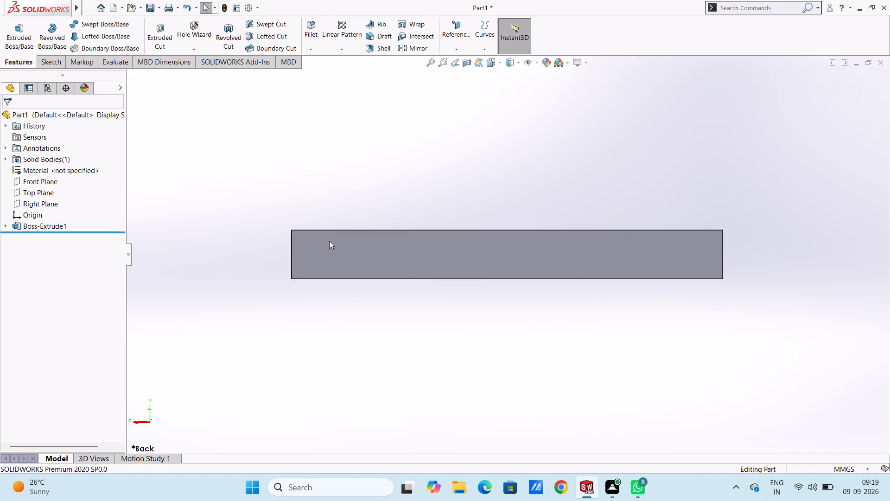
{"action": "key", "text": "ctrl+3"}
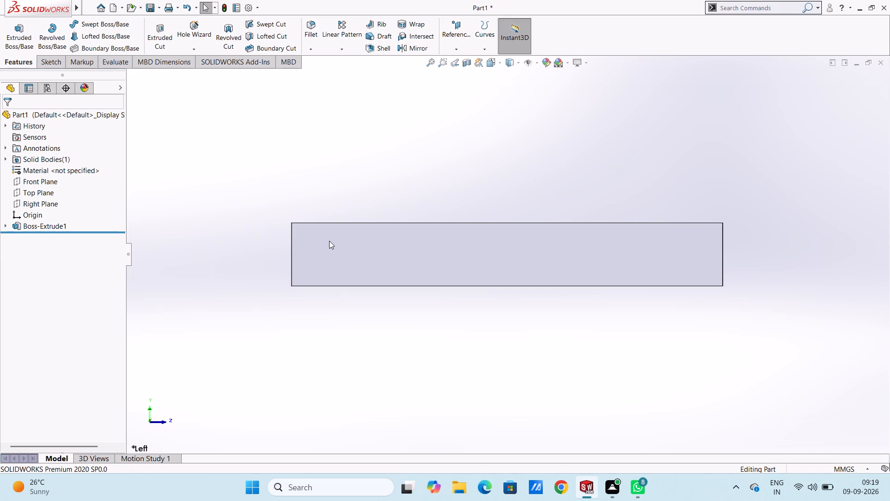
{"action": "key", "text": "ctrl+1"}
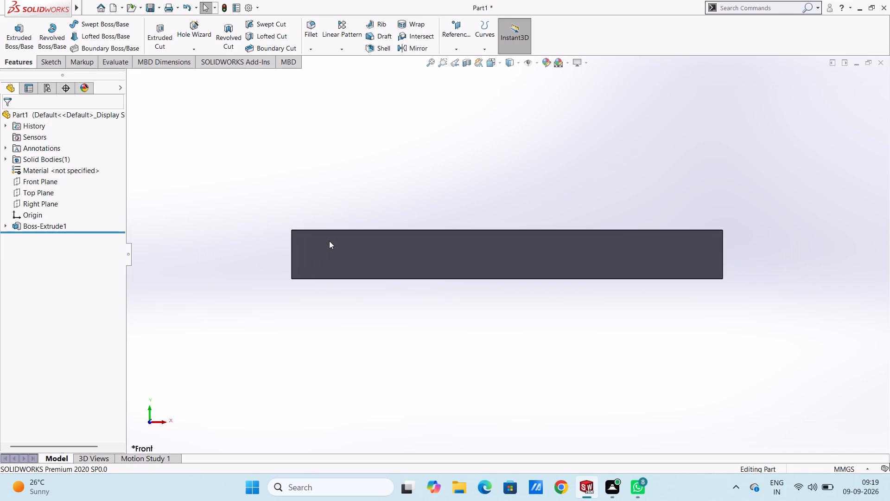
{"action": "right_click", "coordinate": [413, 143]}
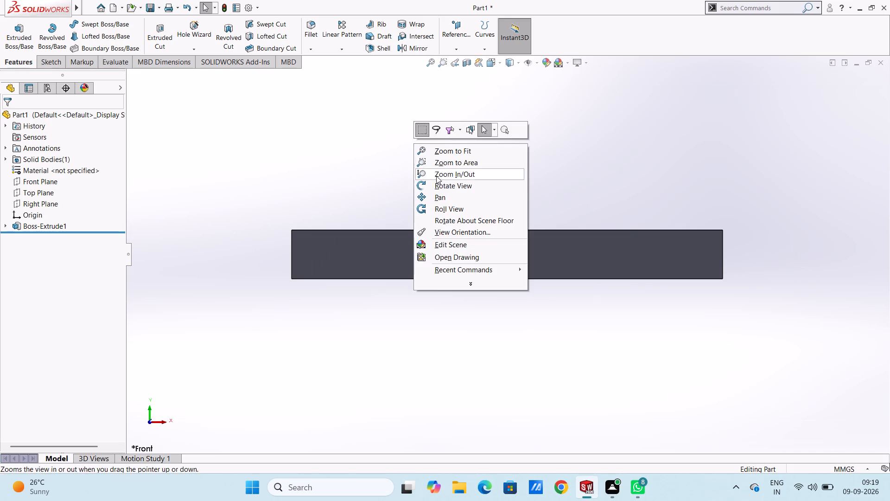
{"action": "left_click", "coordinate": [438, 185]}
{"action": "left_click_drag", "start_coordinate": [588, 105], "coordinate": [587, 176]}
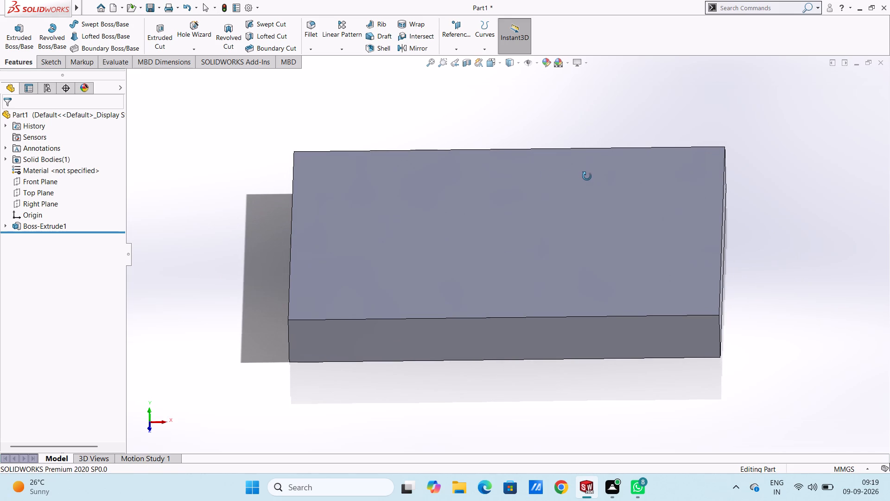
{"action": "left_click_drag", "start_coordinate": [587, 176], "coordinate": [587, 173]}
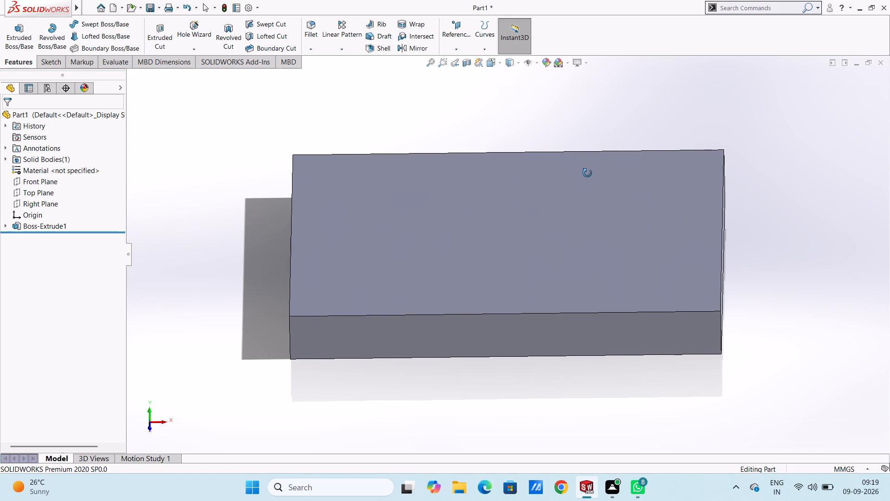
{"action": "left_click_drag", "start_coordinate": [587, 173], "coordinate": [585, 173]}
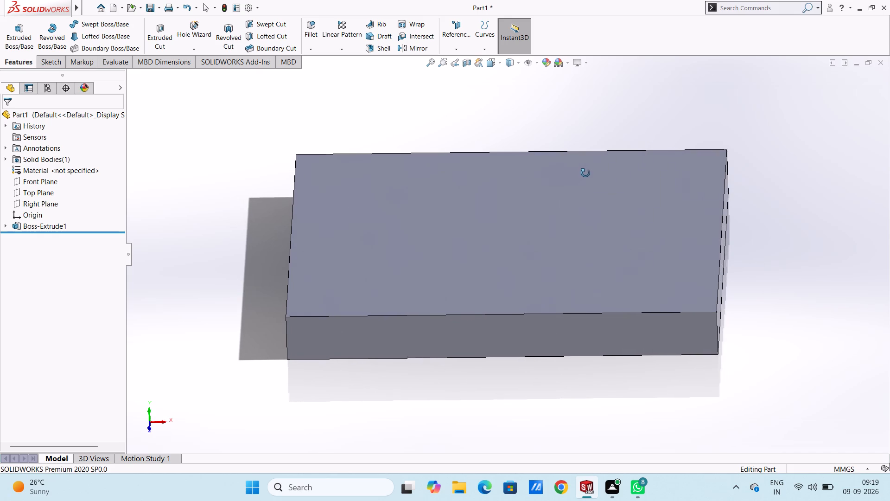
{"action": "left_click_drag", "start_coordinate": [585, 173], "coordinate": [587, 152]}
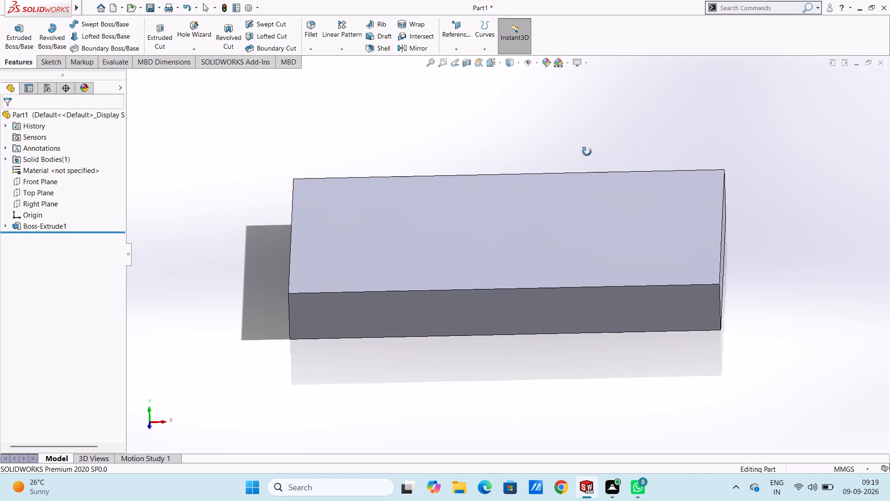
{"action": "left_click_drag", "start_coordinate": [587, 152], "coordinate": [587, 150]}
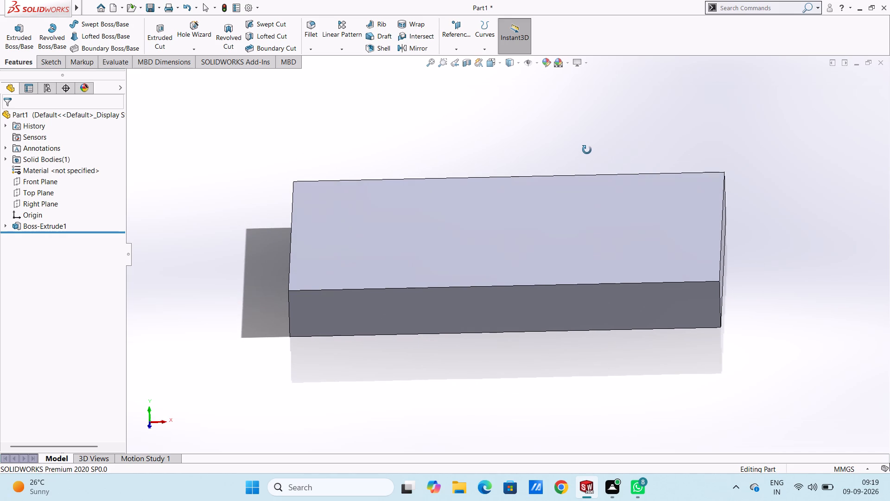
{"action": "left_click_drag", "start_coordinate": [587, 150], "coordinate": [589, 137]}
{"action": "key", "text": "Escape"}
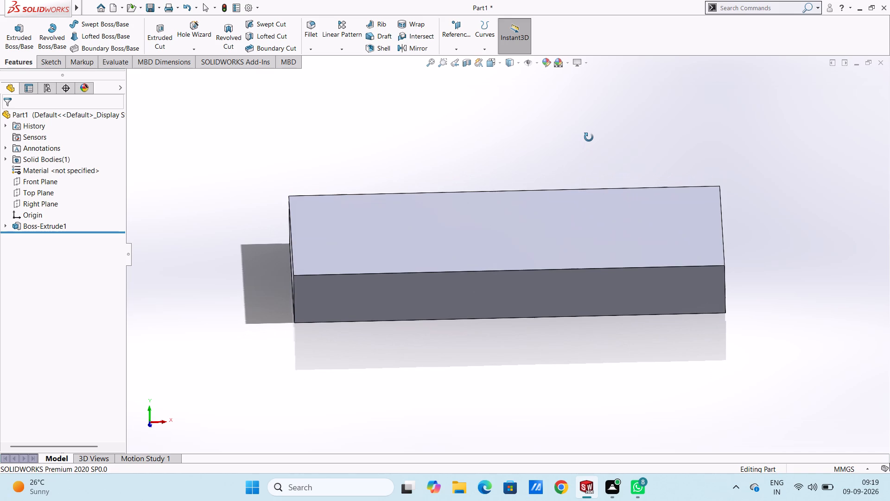
On the plate's front face, sketch a corner rectangle rising from its upper right corner, 34 mm high and 10 mm wide inward.
{"action": "key", "text": "ctrl+1"}
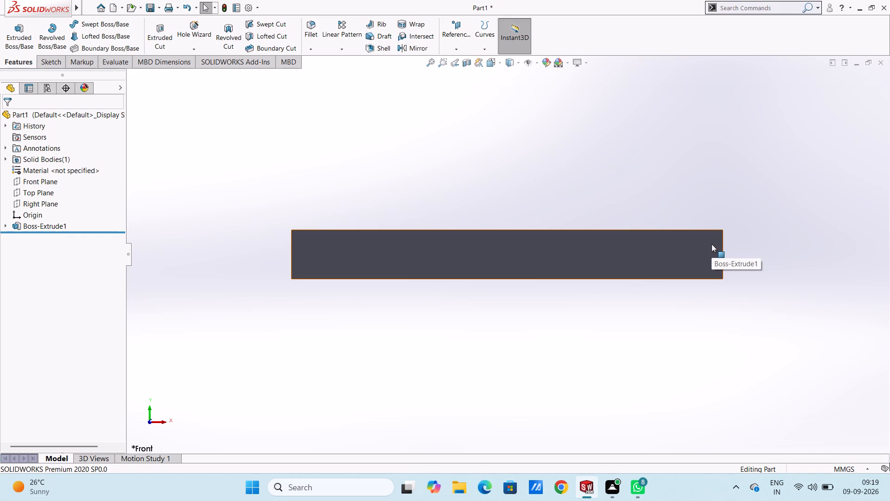
{"action": "left_click", "coordinate": [712, 244]}
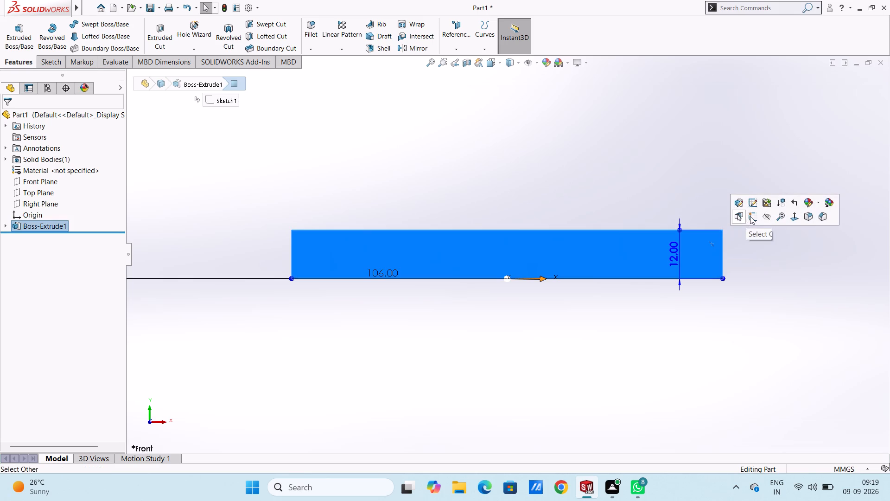
{"action": "left_click", "coordinate": [750, 216]}
{"action": "left_click", "coordinate": [734, 194]}
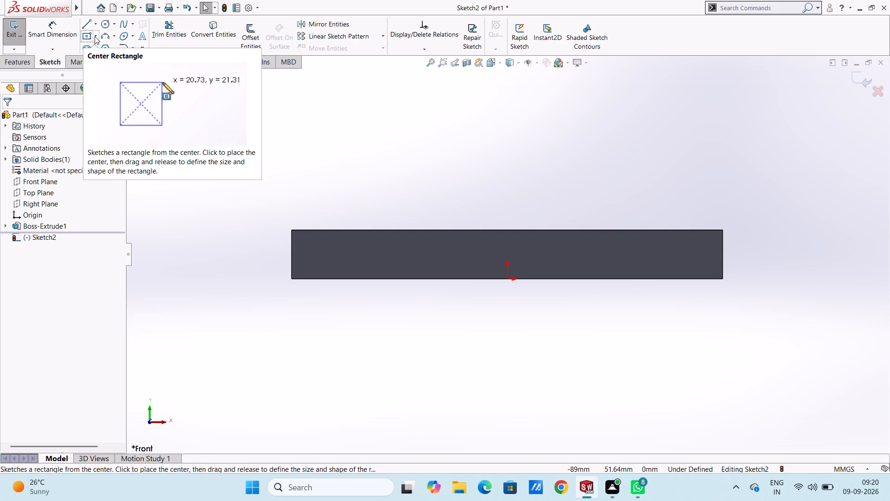
{"action": "left_click", "coordinate": [95, 36]}
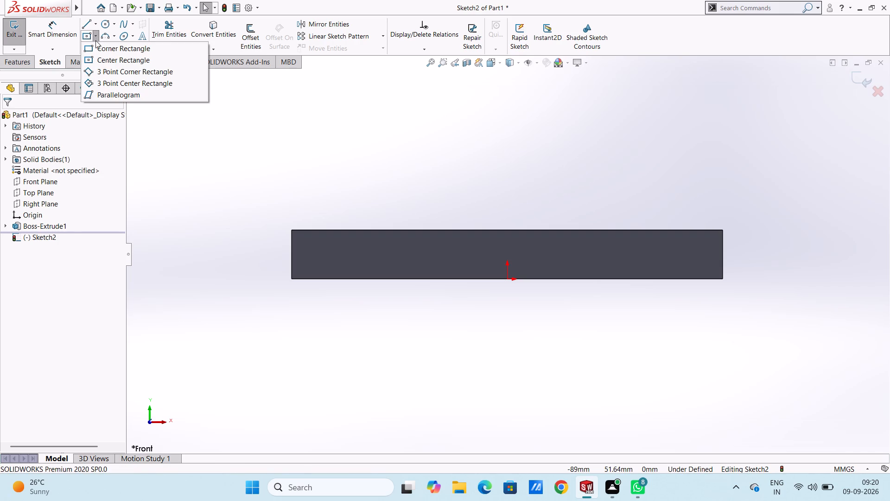
{"action": "left_click", "coordinate": [96, 46]}
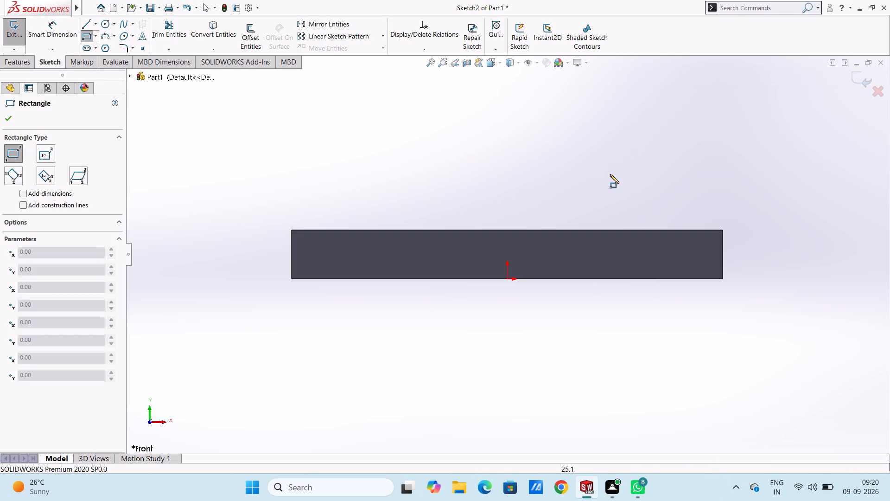
{"action": "left_click", "coordinate": [722, 230]}
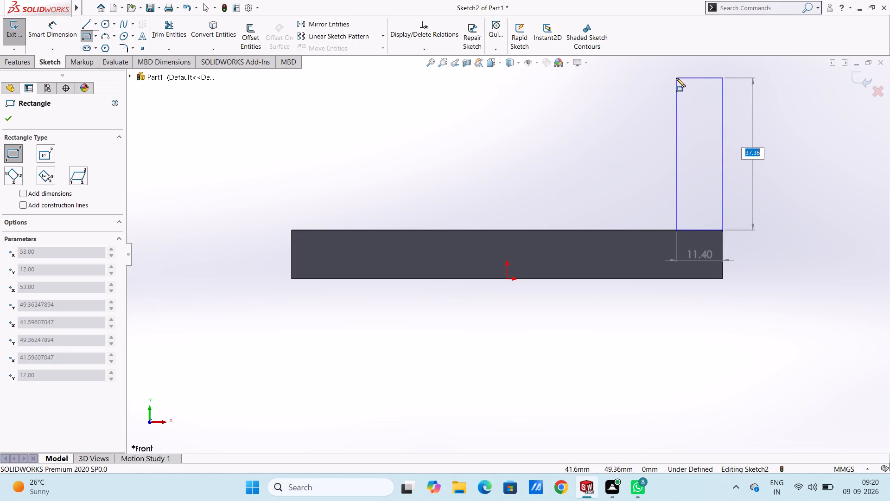
{"action": "type", "text": "34"}
{"action": "key", "text": "Return"}
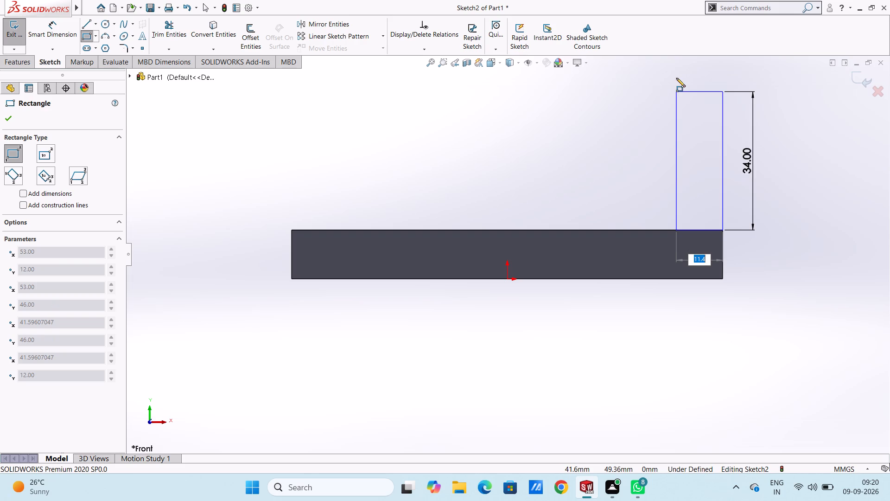
{"action": "type", "text": "10"}
{"action": "key", "text": "Return"}
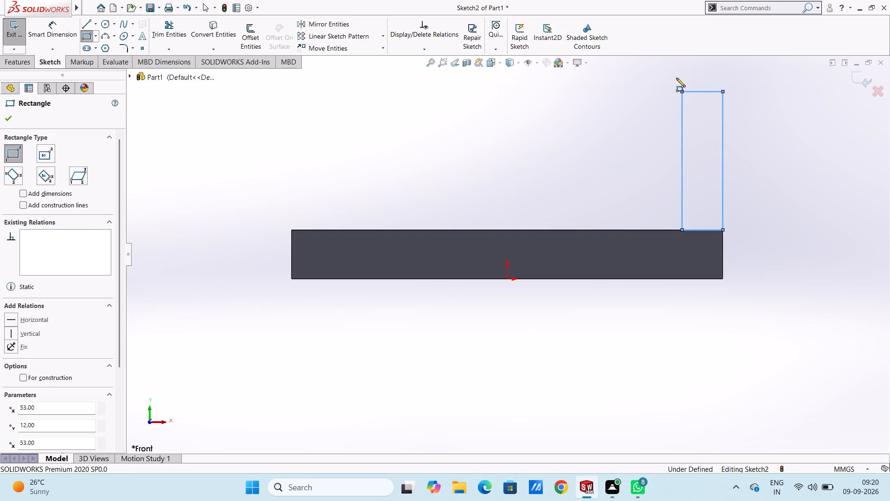
{"action": "key", "text": "Escape"}
{"action": "key", "text": "Escape"}
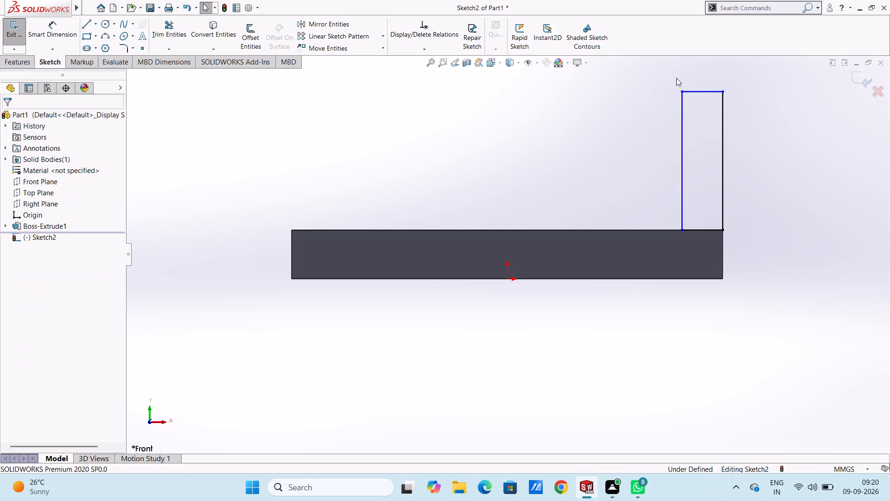
Add a 46 mm vertical driving dimension from the origin to the top line of the upright rectangle.
{"action": "scroll", "coordinate": [676, 78], "scroll_direction": "up", "scroll_amount": 3, "text": "ctrl"}
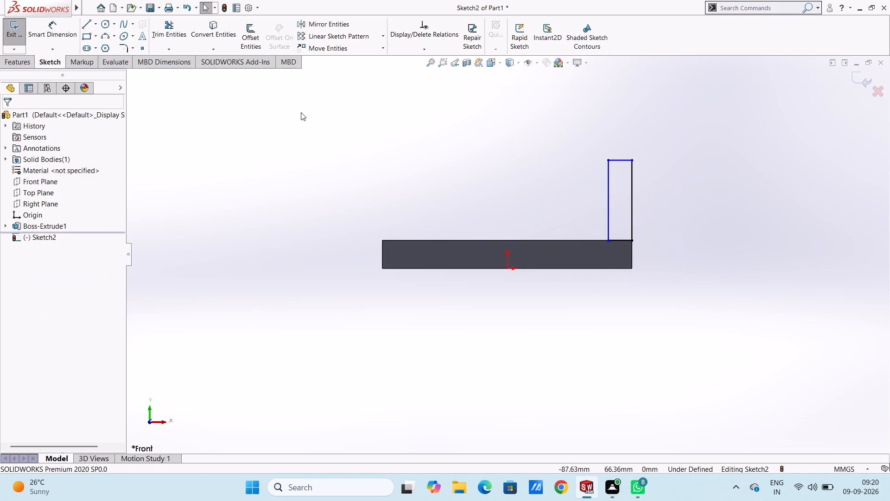
{"action": "left_click", "coordinate": [59, 32]}
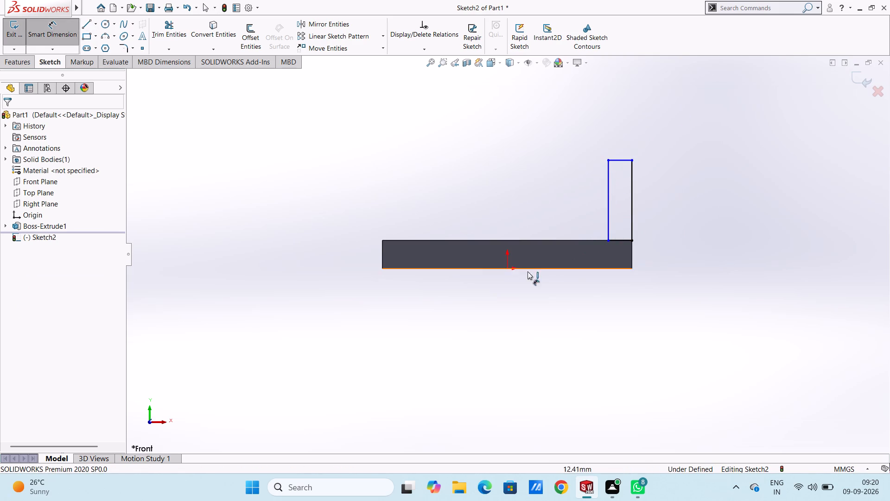
{"action": "left_click", "coordinate": [508, 268]}
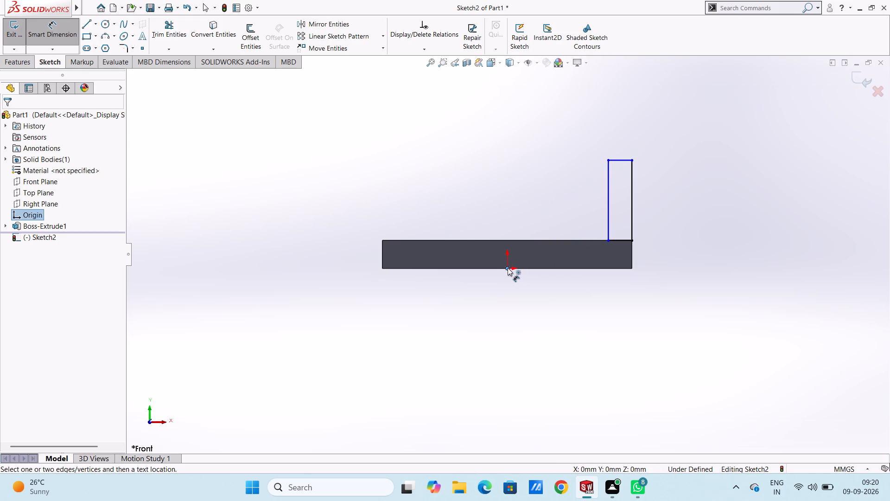
{"action": "left_click", "coordinate": [621, 160]}
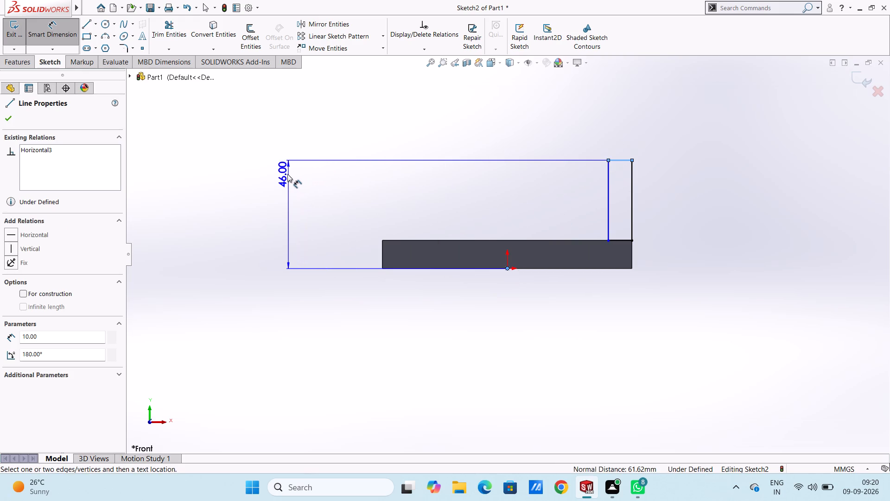
{"action": "left_click", "coordinate": [295, 173]}
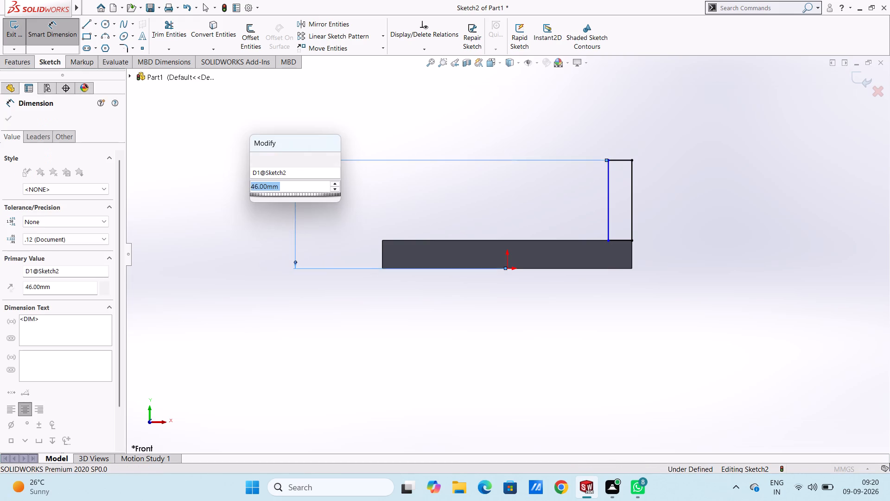
{"action": "key", "text": "Return"}
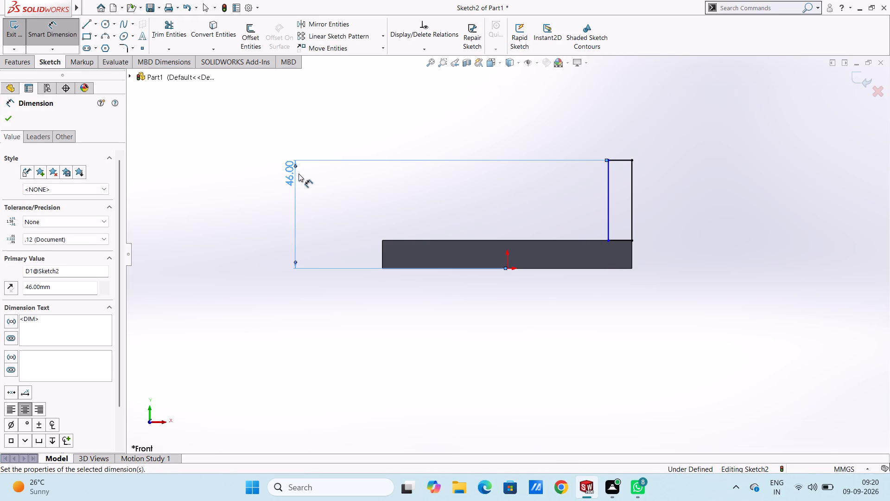
{"action": "left_click", "coordinate": [327, 185]}
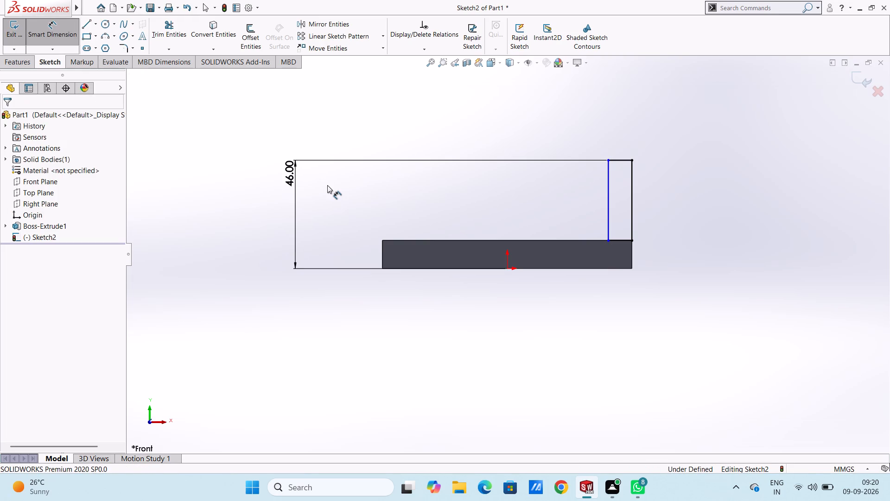
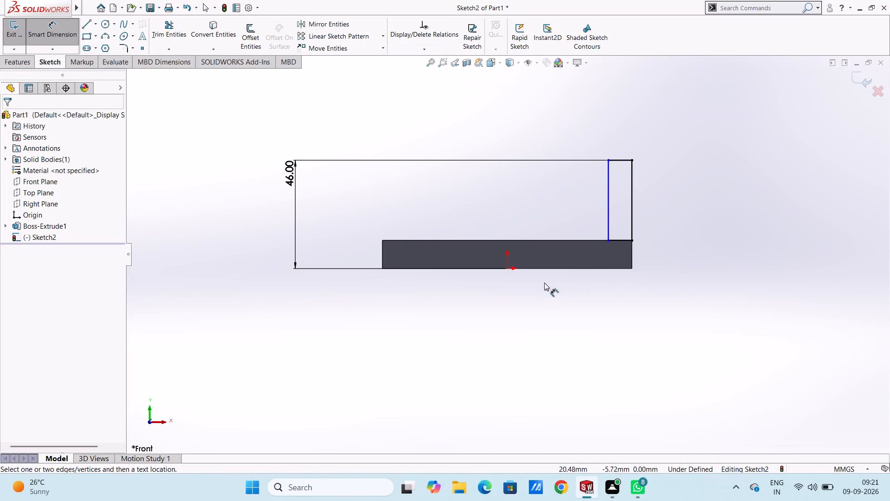
Add a 43 mm horizontal dimension from the origin to the inner vertical line of the upright rectangle.
{"action": "left_click", "coordinate": [507, 268]}
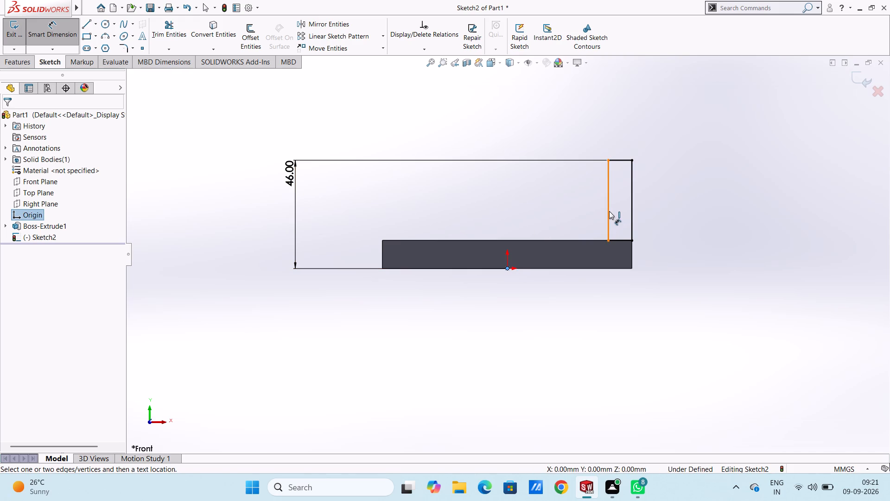
{"action": "left_click", "coordinate": [609, 211]}
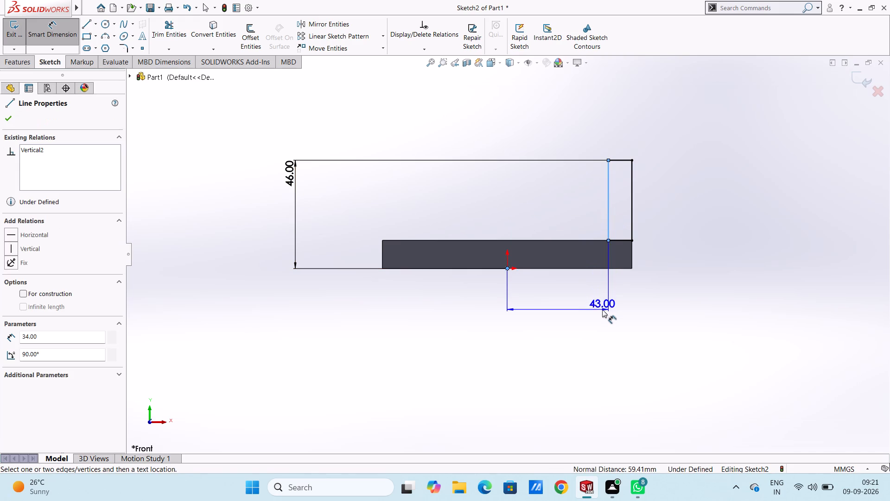
{"action": "left_click", "coordinate": [602, 311]}
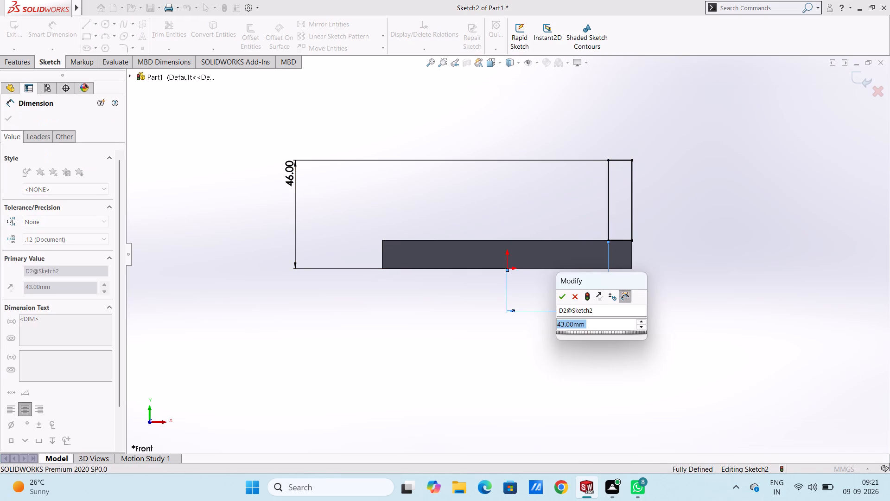
{"action": "key", "text": "Return"}
{"action": "left_click", "coordinate": [638, 321]}
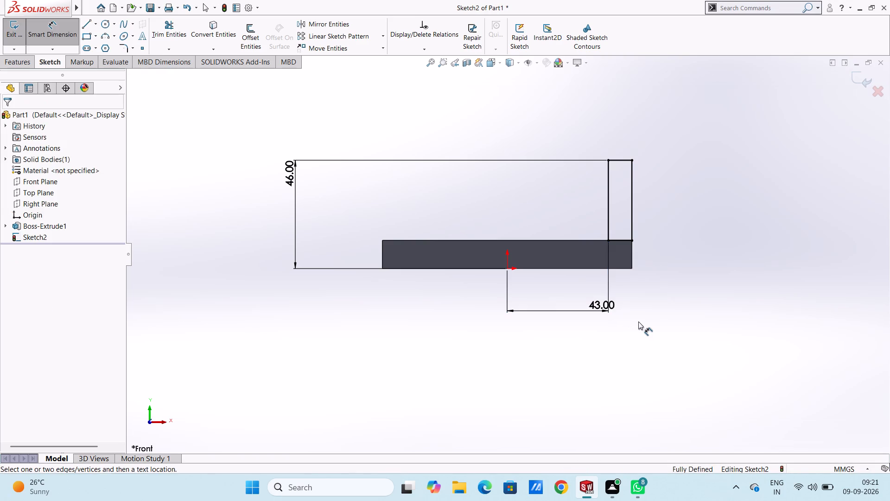
{"action": "key", "text": "Escape"}
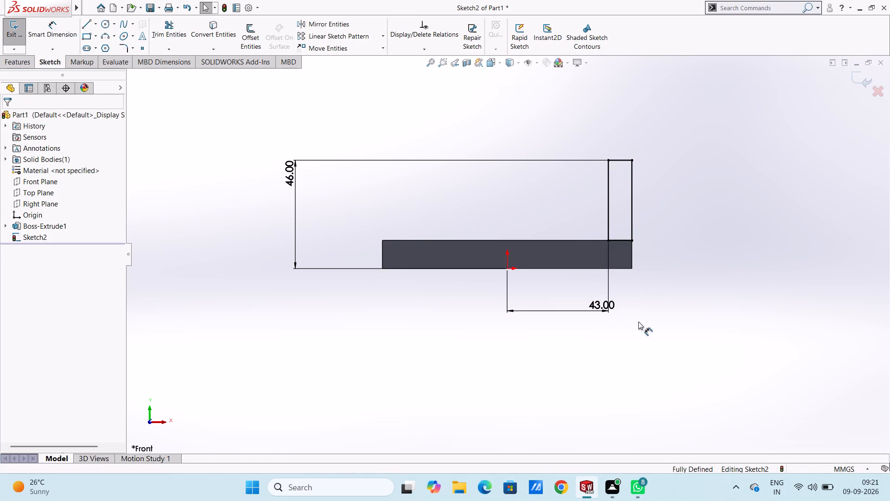
{"action": "key", "text": "Escape"}
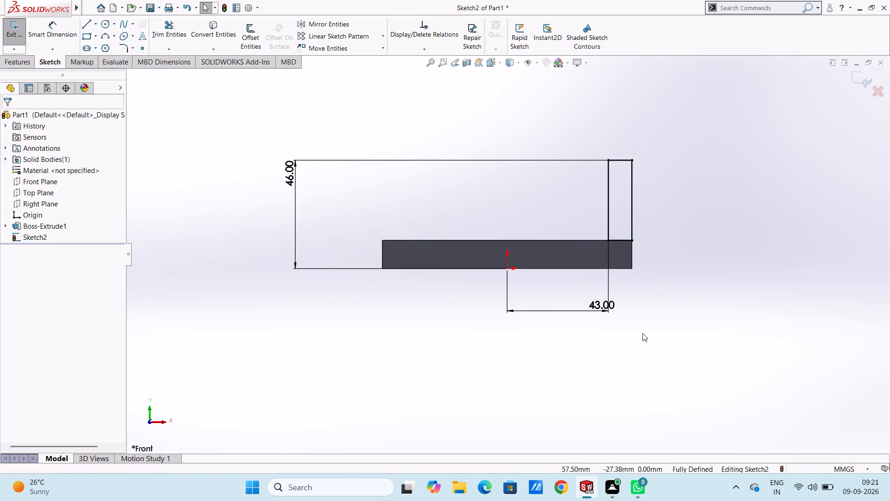
Extrude the upright rectangle as a blind boss 82 mm deep, reversed to run back across the plate and merged with it.
{"action": "key", "text": "ctrl+7"}
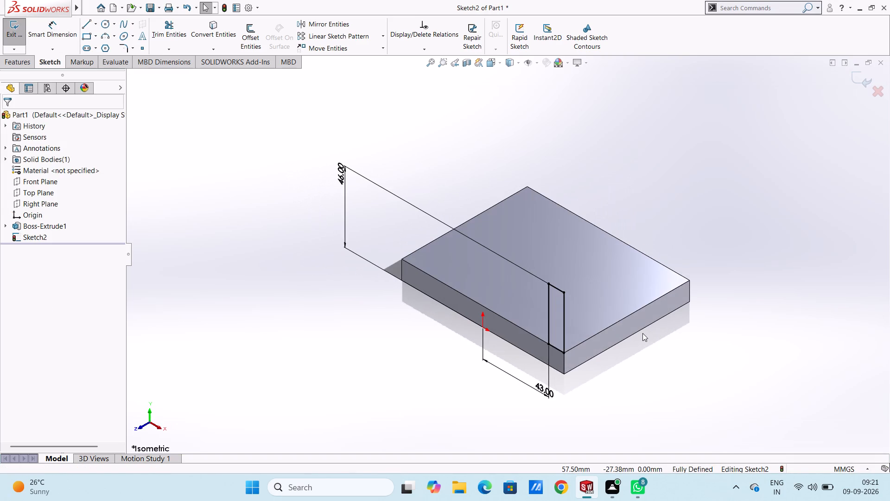
{"action": "left_click", "coordinate": [16, 63]}
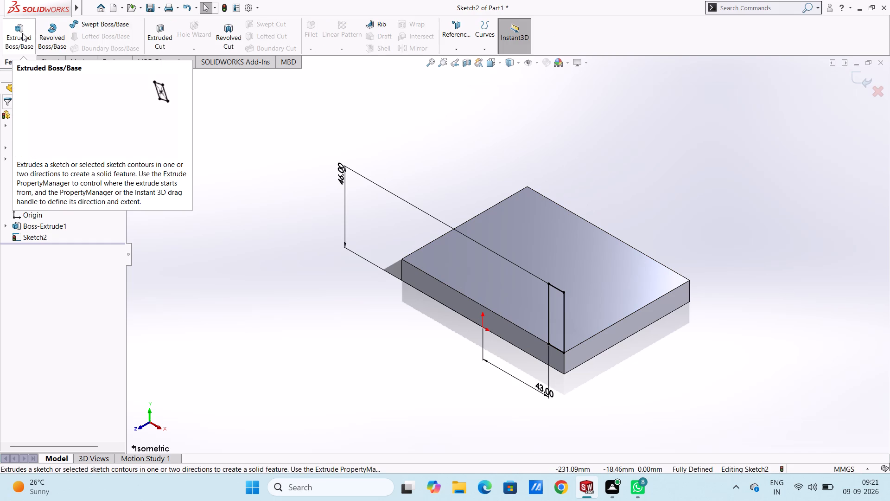
{"action": "left_click", "coordinate": [22, 33]}
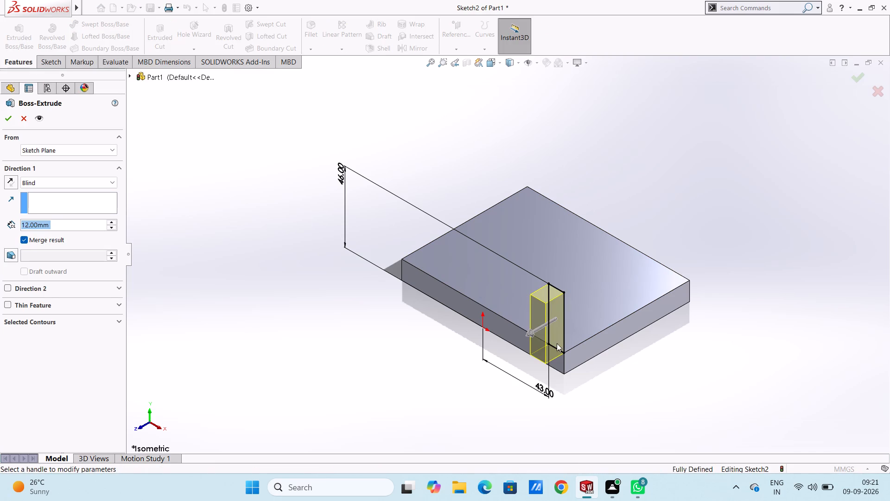
{"action": "left_click", "coordinate": [526, 335]}
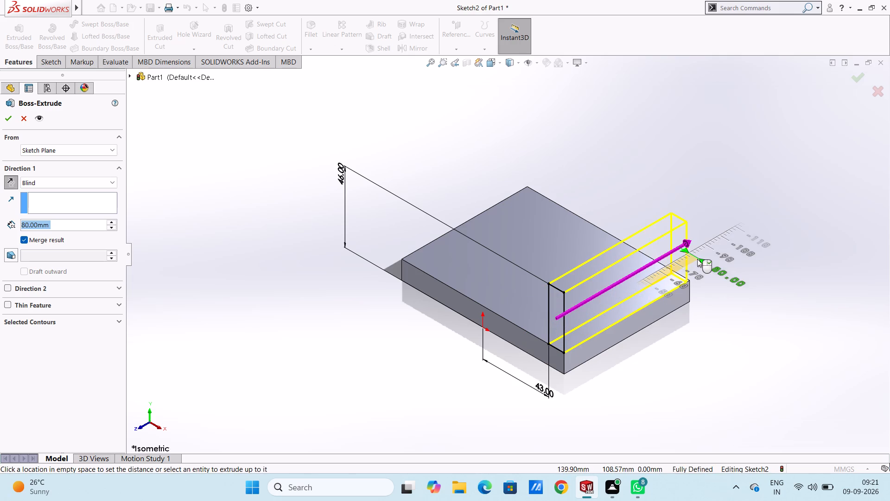
{"action": "type", "text": "82"}
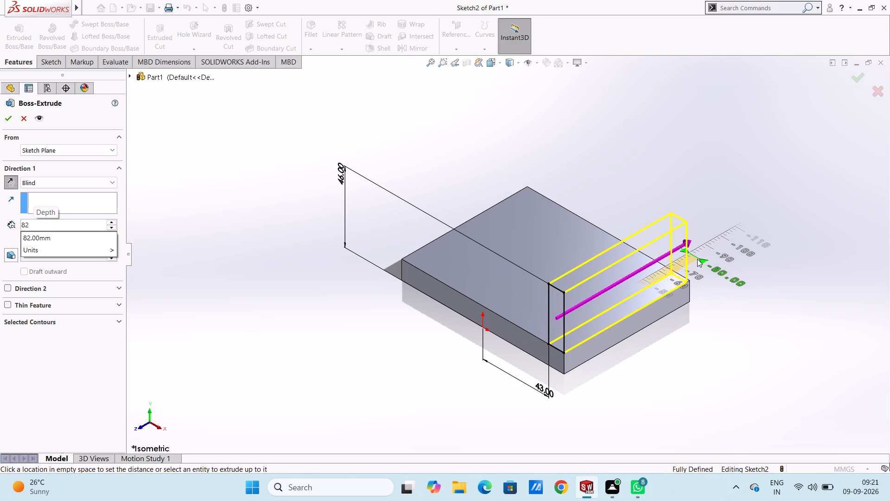
{"action": "key", "text": "Return"}
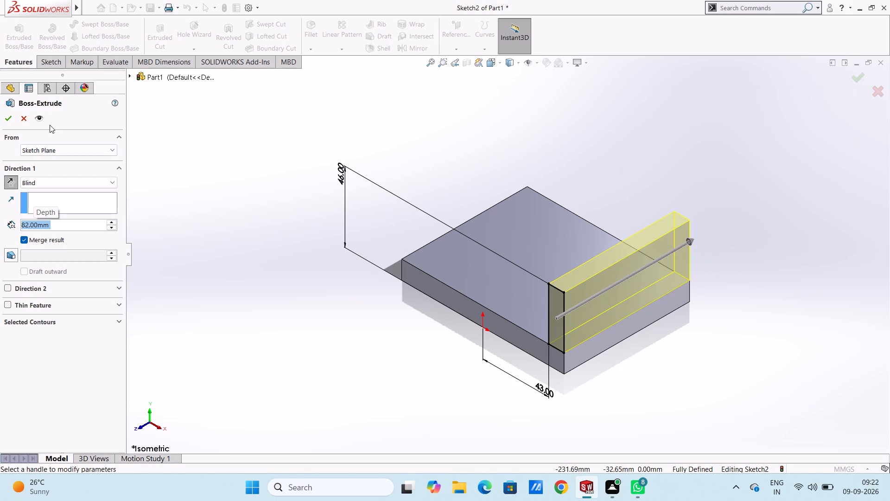
{"action": "left_click", "coordinate": [14, 121]}
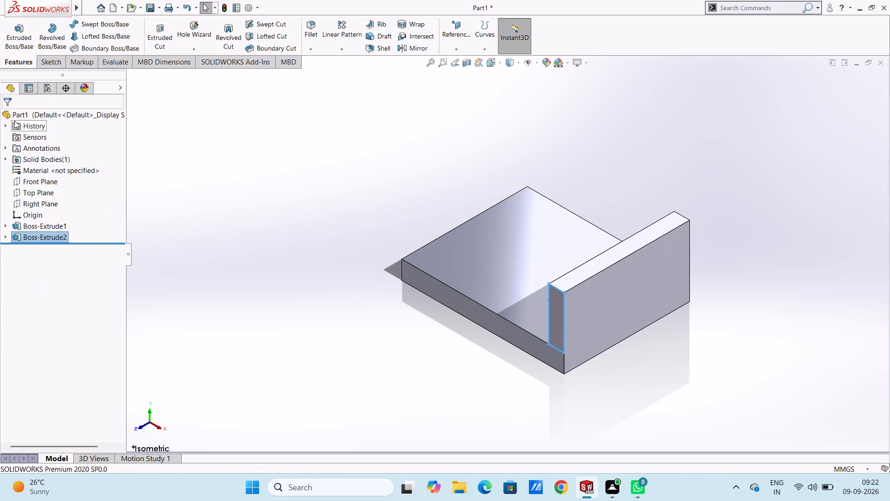
{"action": "left_click", "coordinate": [308, 236]}
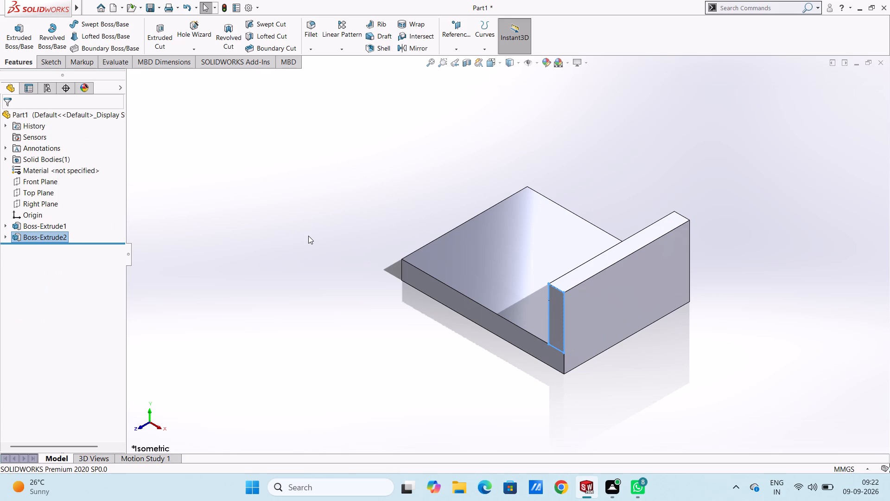
Fillet the inside corner edge between the plate's upper face and the upright with a symmetric 12 mm radius.
{"action": "key", "text": "ctrl+1"}
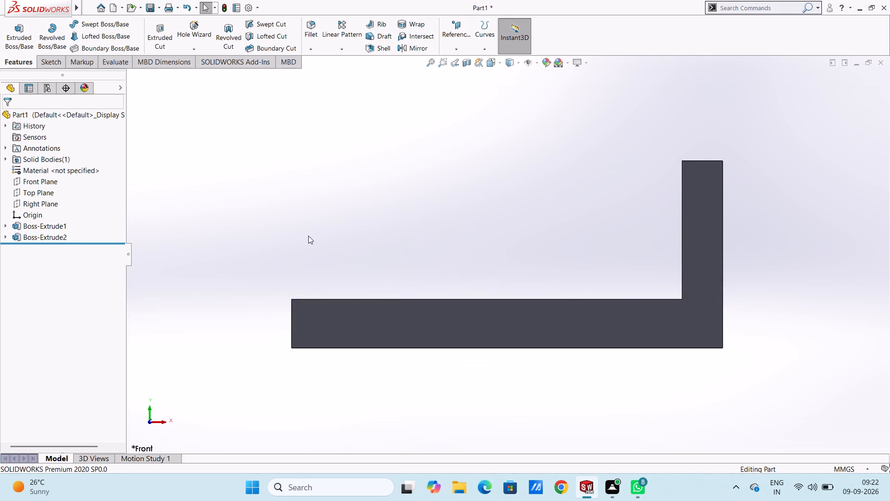
{"action": "key", "text": "ctrl+7"}
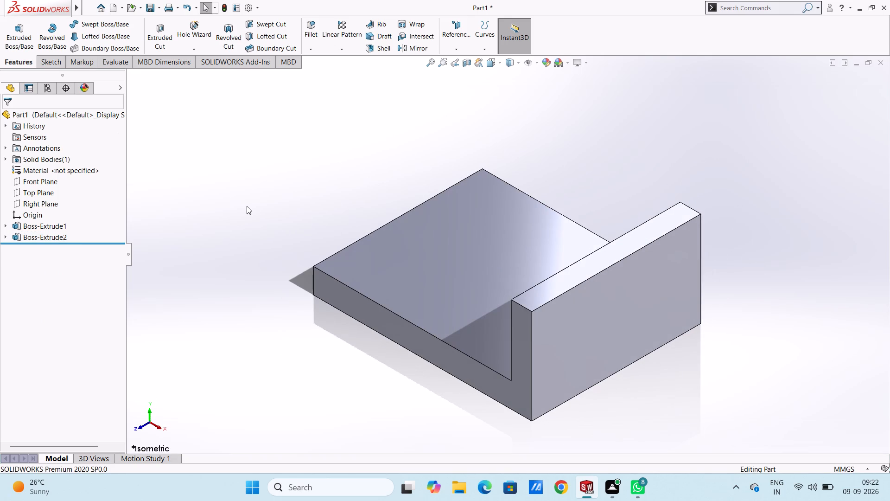
{"action": "right_click", "coordinate": [247, 206]}
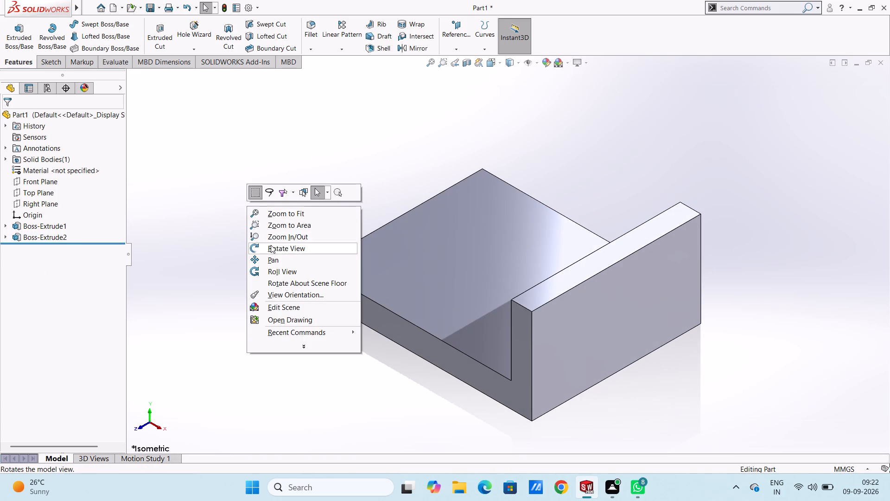
{"action": "left_click", "coordinate": [271, 245]}
{"action": "left_click_drag", "start_coordinate": [271, 245], "coordinate": [330, 273]}
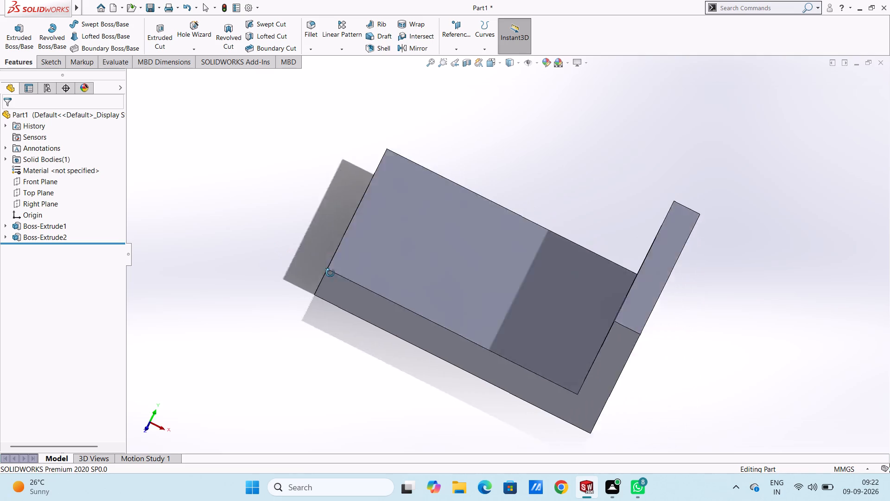
{"action": "left_click_drag", "start_coordinate": [330, 273], "coordinate": [338, 327]}
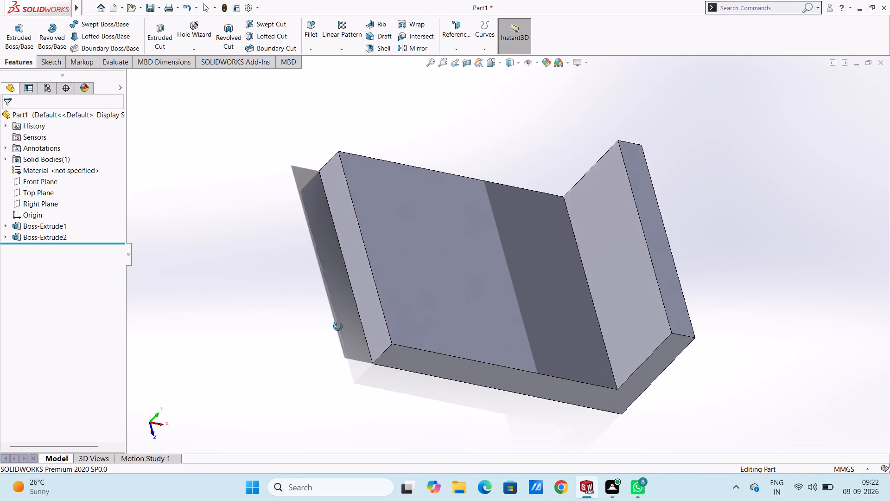
{"action": "left_click_drag", "start_coordinate": [338, 327], "coordinate": [331, 326]}
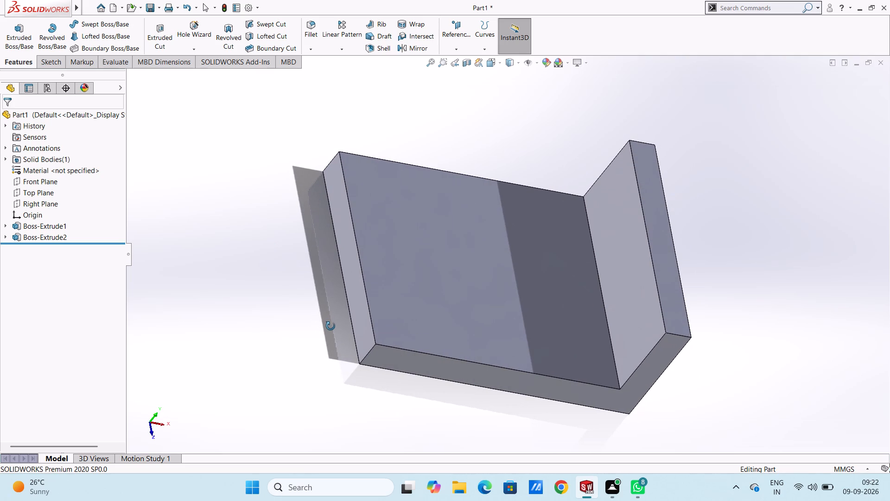
{"action": "key", "text": "Escape"}
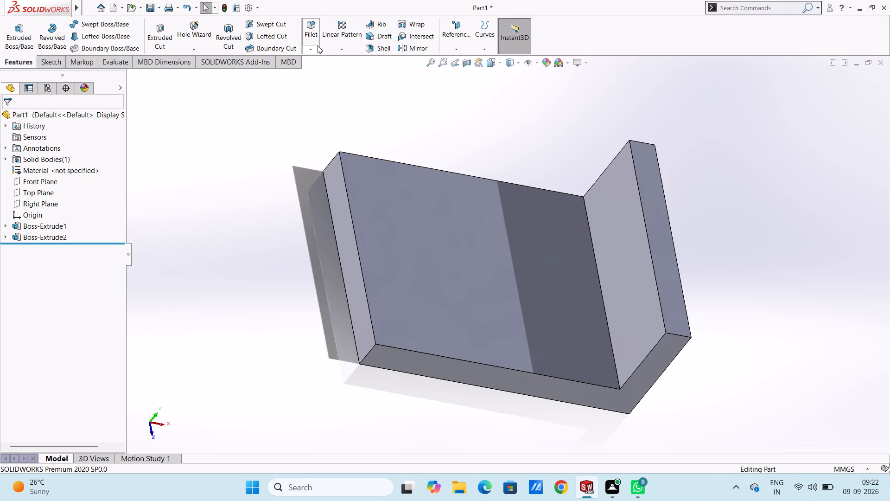
{"action": "left_click", "coordinate": [313, 21]}
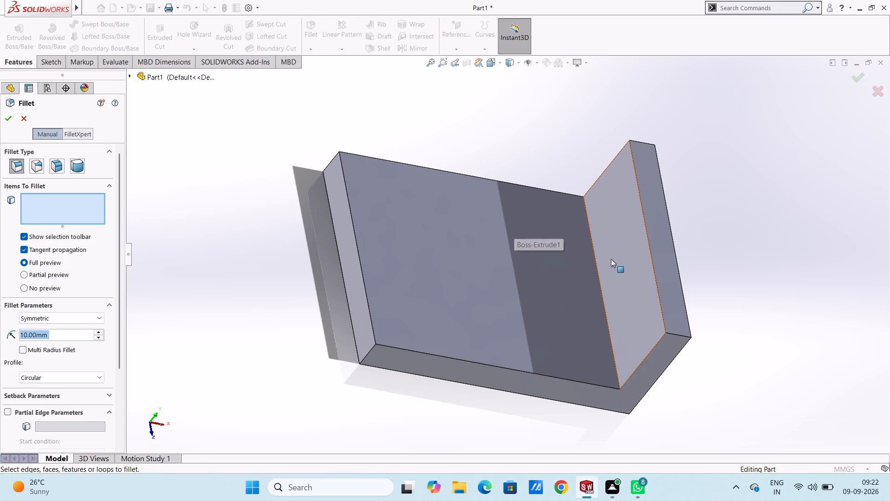
{"action": "left_click", "coordinate": [598, 274]}
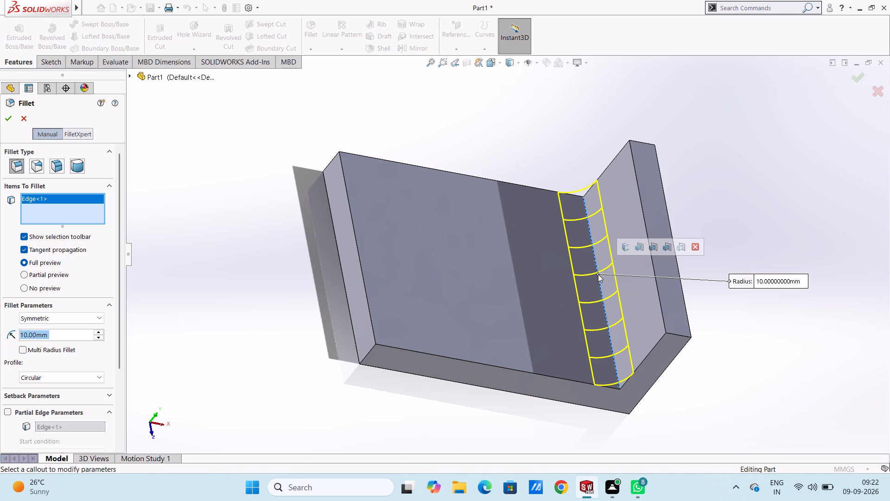
{"action": "type", "text": "12"}
{"action": "key", "text": "Return"}
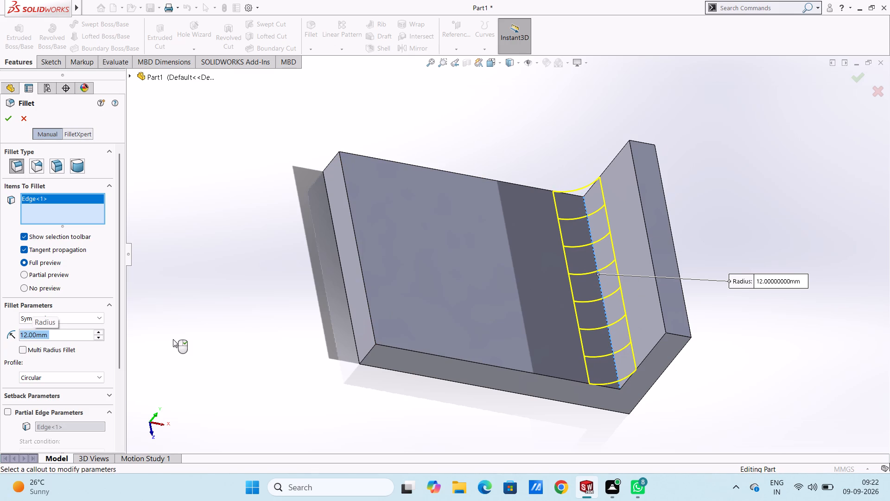
{"action": "left_click", "coordinate": [7, 115]}
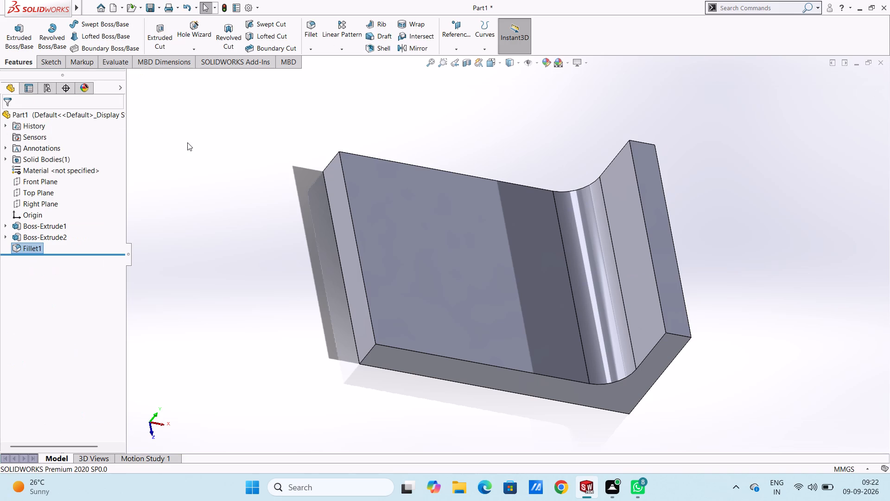
{"action": "key", "text": "Escape"}
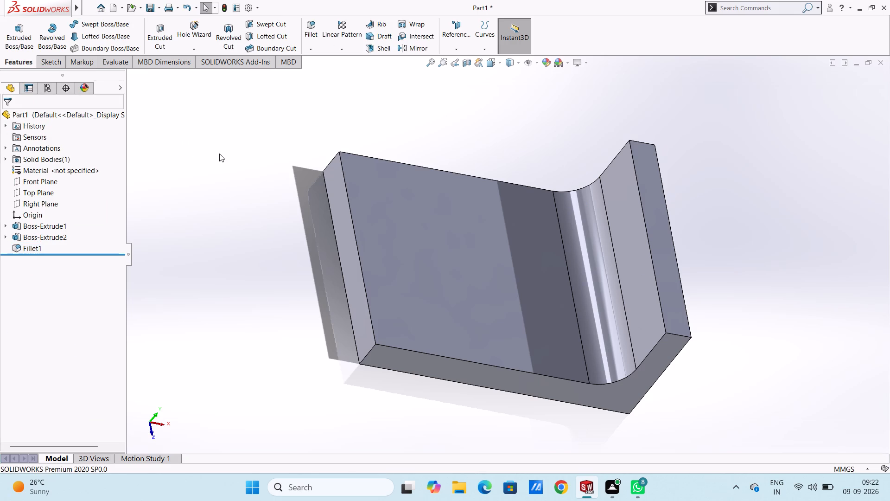
Open a new sketch on the base plate's 12 mm high end face, opposite the upright.
{"action": "key", "text": "ctrl+1"}
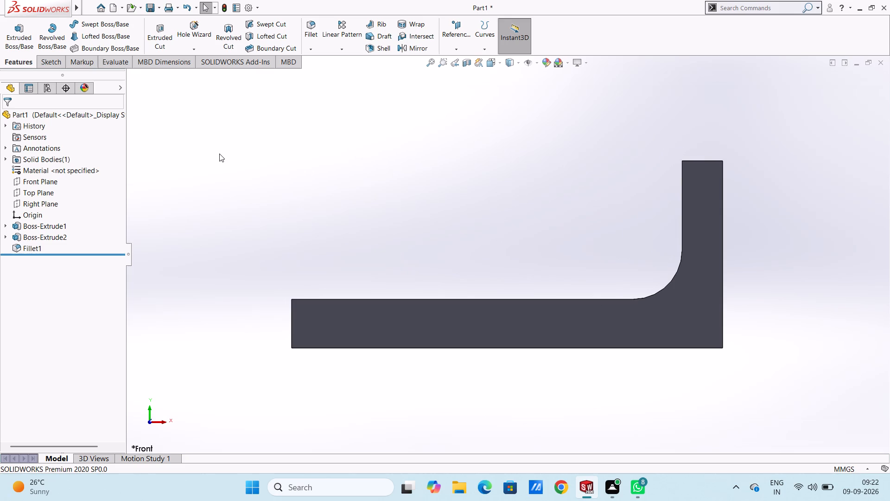
{"action": "key", "text": "ctrl+1"}
{"action": "key", "text": "ctrl+3"}
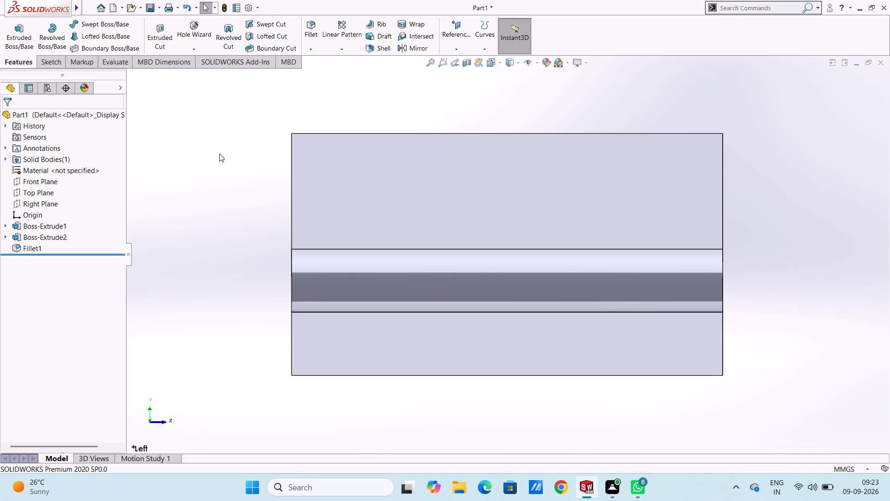
{"action": "key", "text": "ctrl+4"}
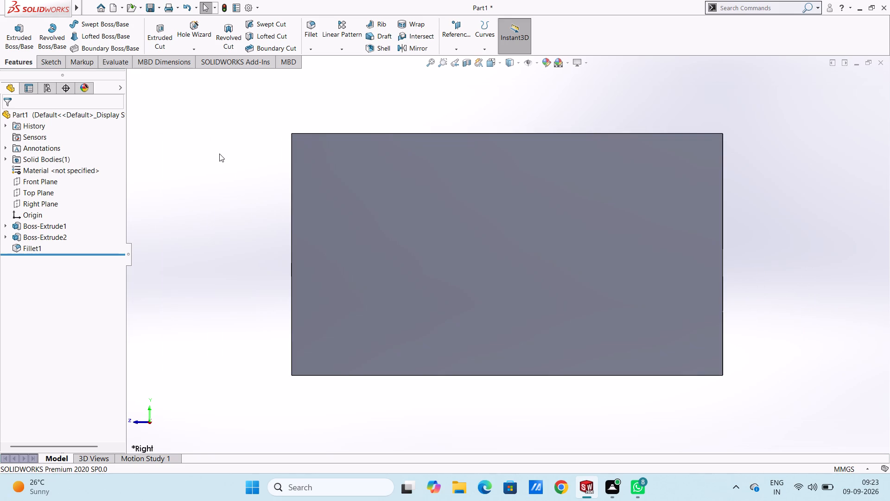
{"action": "key", "text": "ctrl+3"}
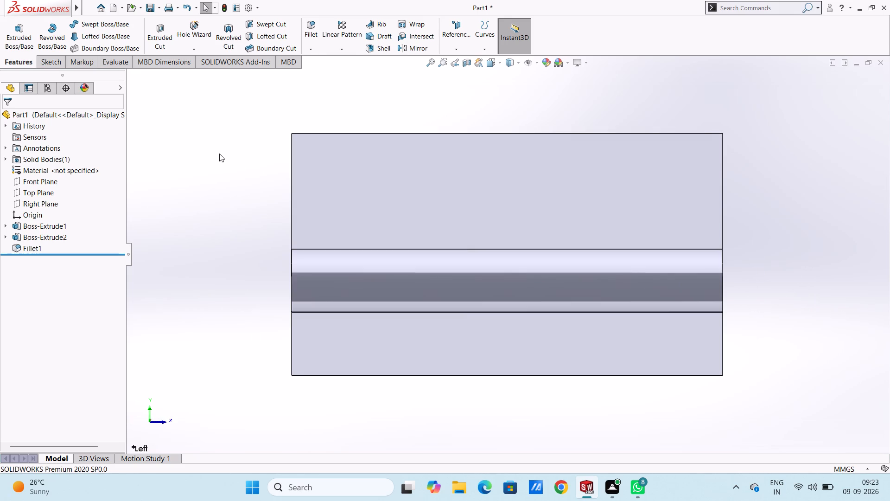
{"action": "scroll", "coordinate": [219, 154], "scroll_direction": "up", "scroll_amount": 5, "text": "ctrl"}
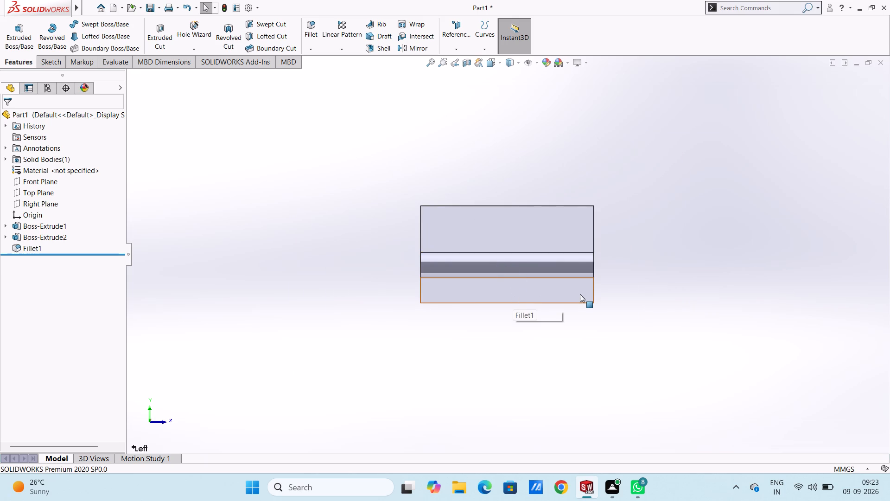
{"action": "scroll", "coordinate": [651, 295], "scroll_direction": "down", "scroll_amount": 2, "text": "ctrl"}
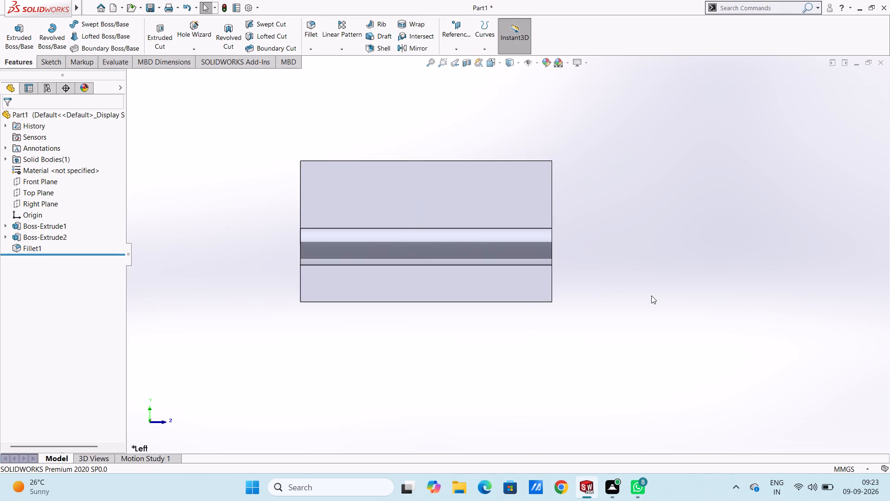
{"action": "scroll", "coordinate": [436, 123], "scroll_direction": "down", "scroll_amount": 1, "text": "ctrl"}
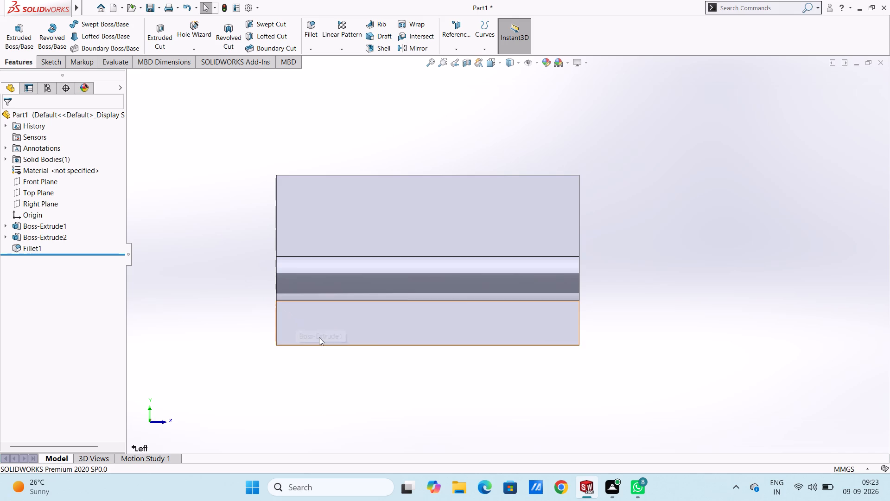
{"action": "left_click", "coordinate": [358, 326]}
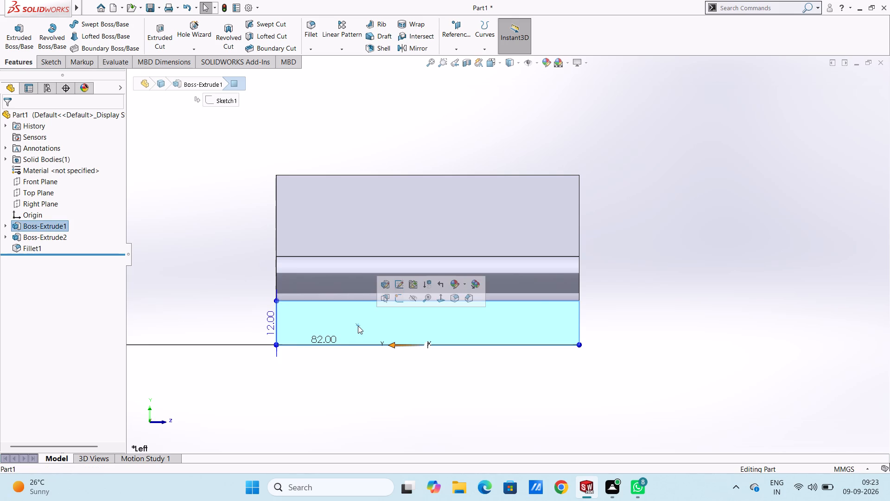
{"action": "left_click", "coordinate": [396, 304]}
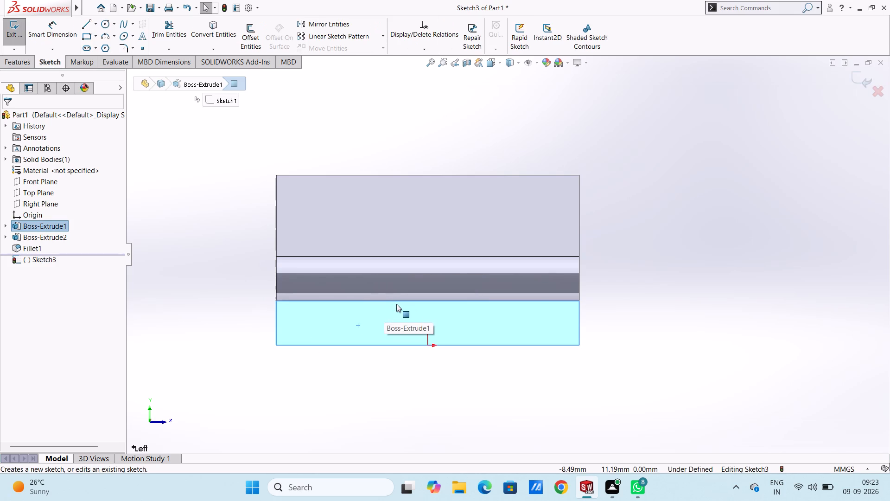
{"action": "left_click", "coordinate": [318, 366]}
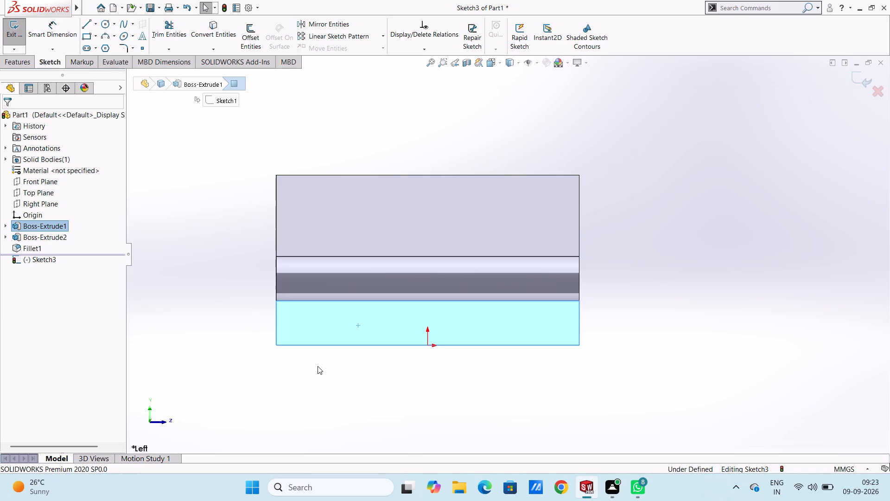
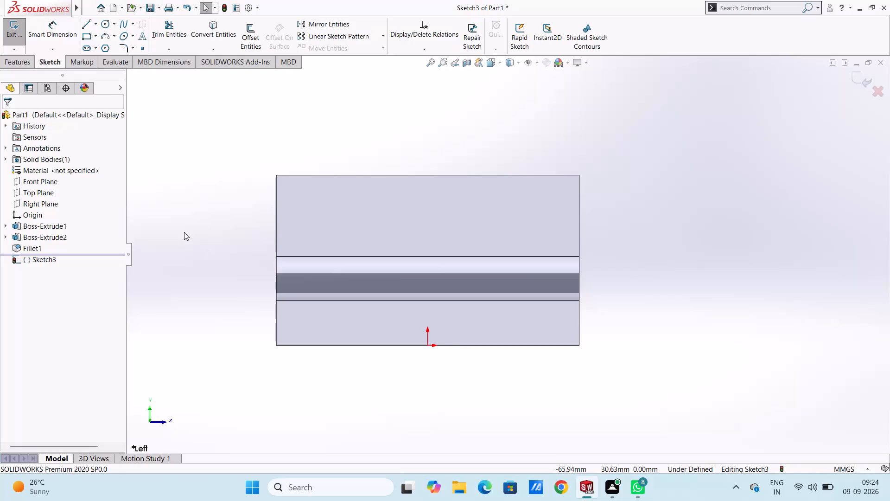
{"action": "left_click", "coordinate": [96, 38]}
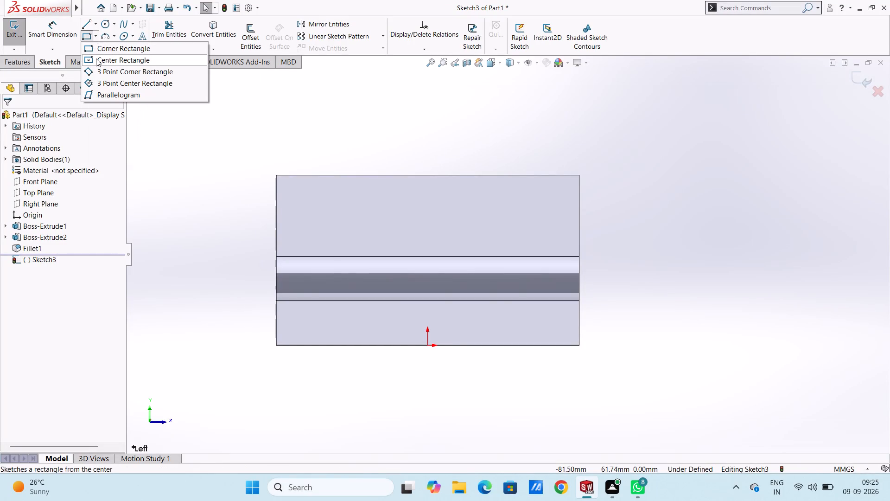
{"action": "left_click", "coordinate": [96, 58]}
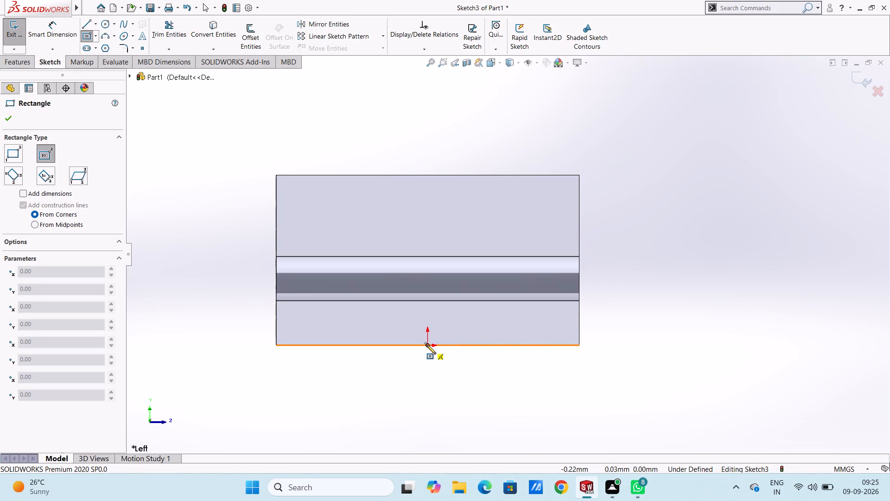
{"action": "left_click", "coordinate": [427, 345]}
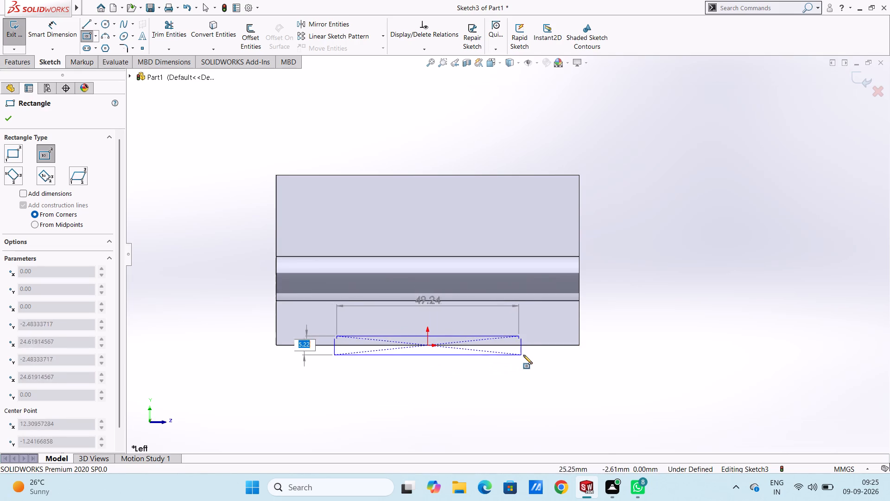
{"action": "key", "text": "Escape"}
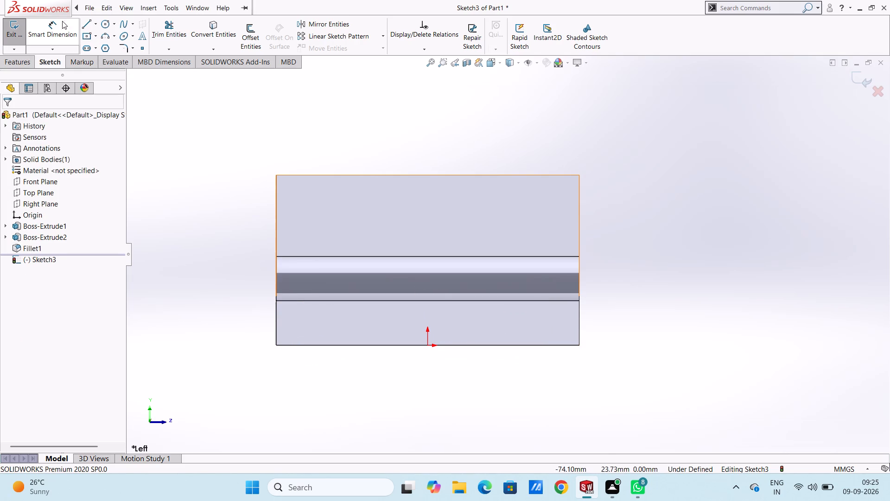
Sketch a corner rectangle 36 mm high and 82 mm wide, extending downward from the bottom left corner of the plate's end face.
{"action": "left_click", "coordinate": [95, 37]}
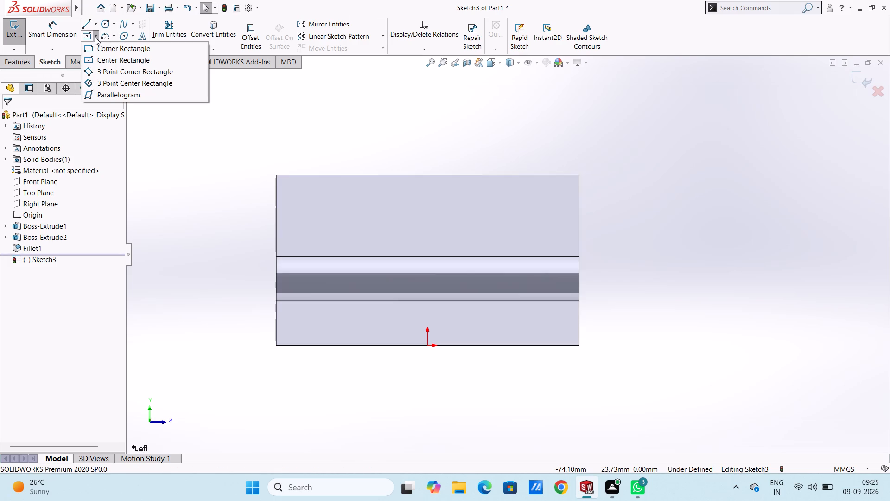
{"action": "left_click", "coordinate": [96, 46]}
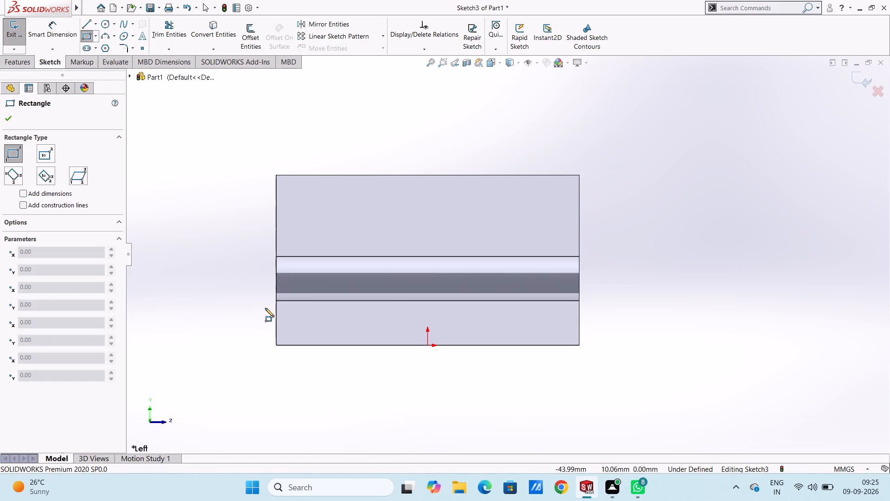
{"action": "left_click", "coordinate": [277, 348]}
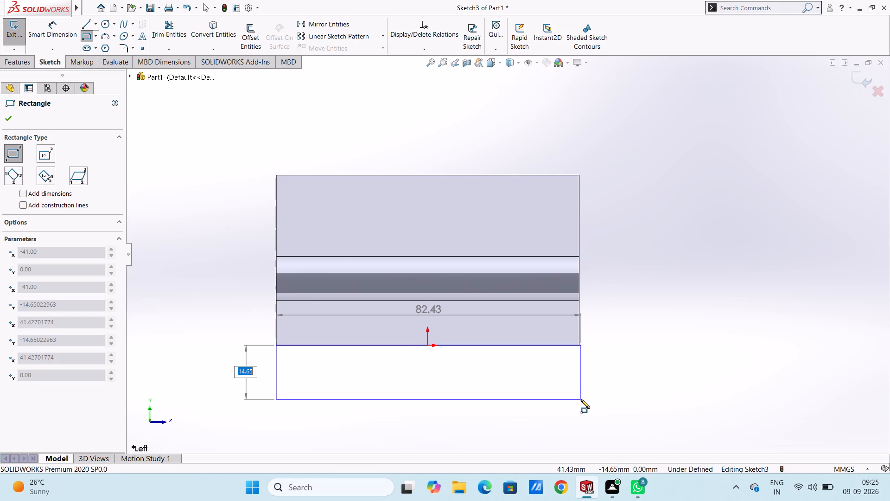
{"action": "type", "text": "36"}
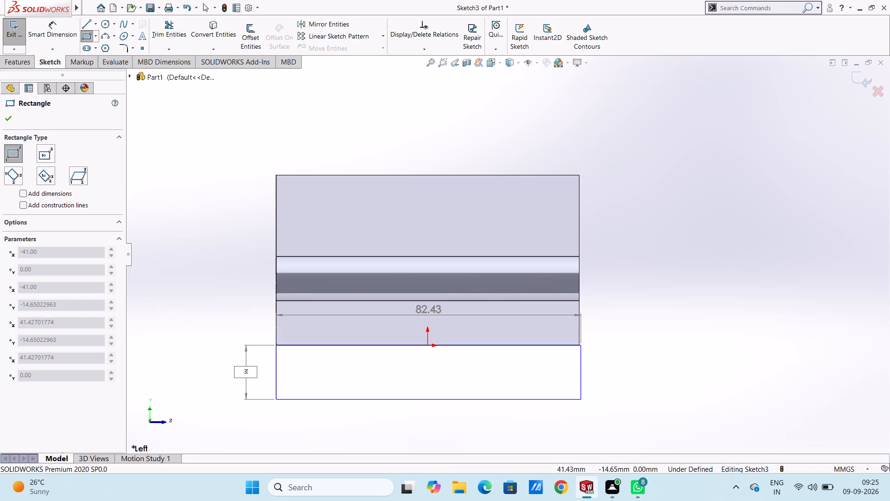
{"action": "key", "text": "Return"}
{"action": "scroll", "coordinate": [581, 399], "scroll_direction": "up", "scroll_amount": 2, "text": "ctrl"}
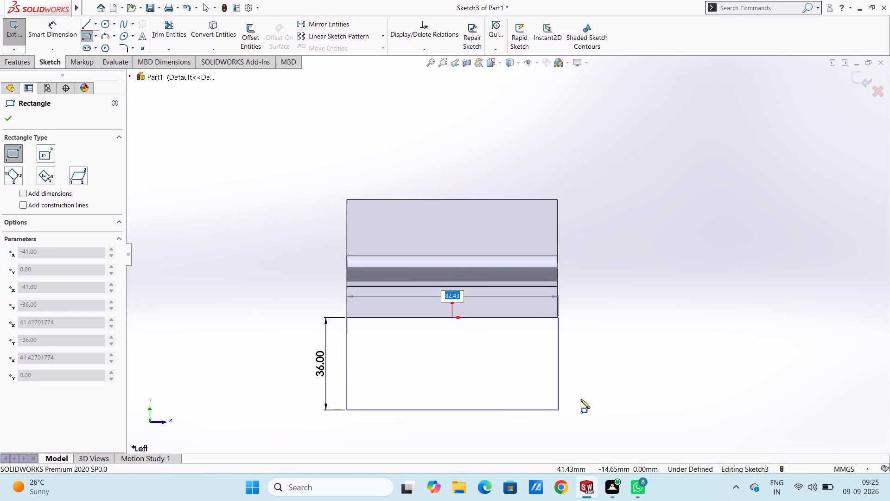
{"action": "key", "text": "8"}
{"action": "key", "text": "2"}
{"action": "key", "text": "Return"}
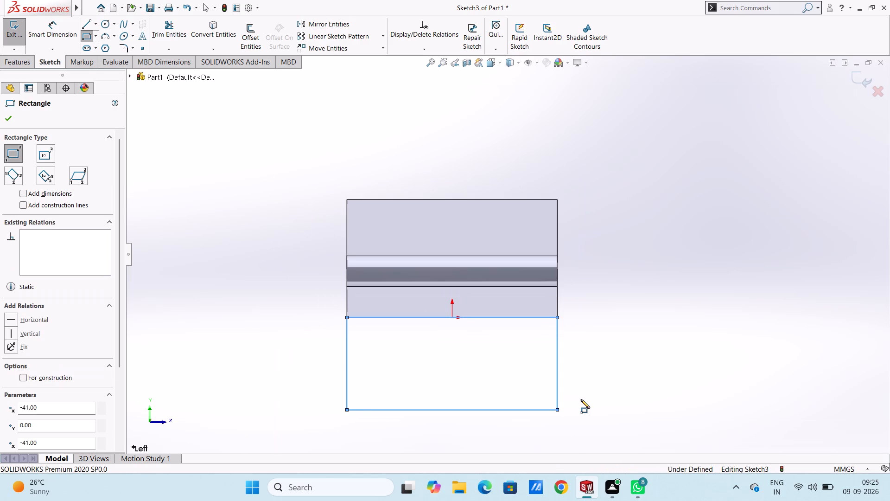
{"action": "key", "text": "Escape"}
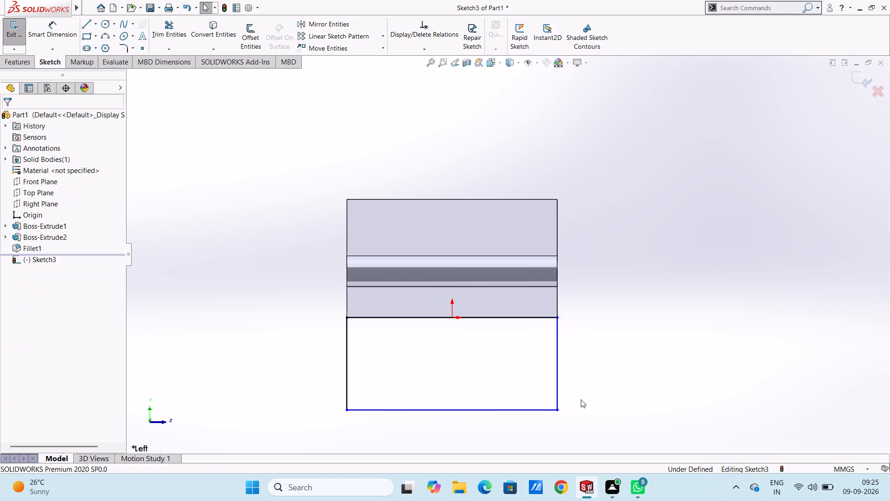
Dimension the new rectangle's left vertical side, which runs down from the plate's bottom corner.
{"action": "key", "text": "ctrl+7"}
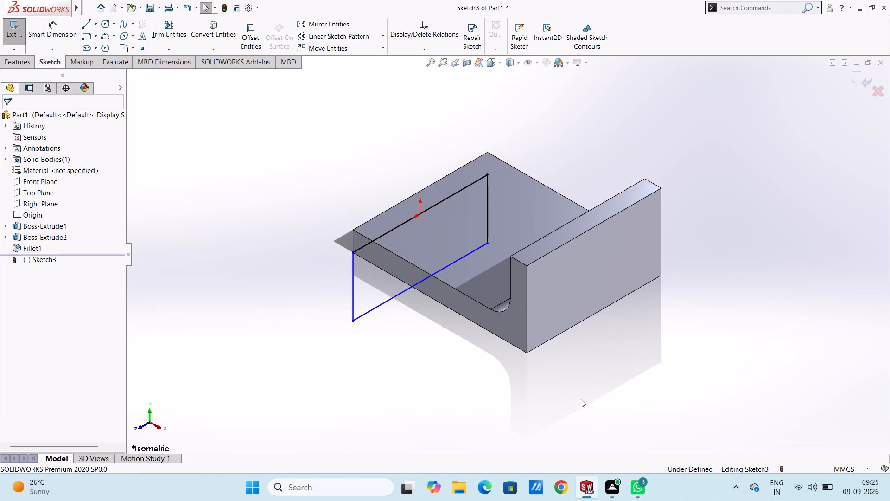
{"action": "key", "text": "ctrl+3"}
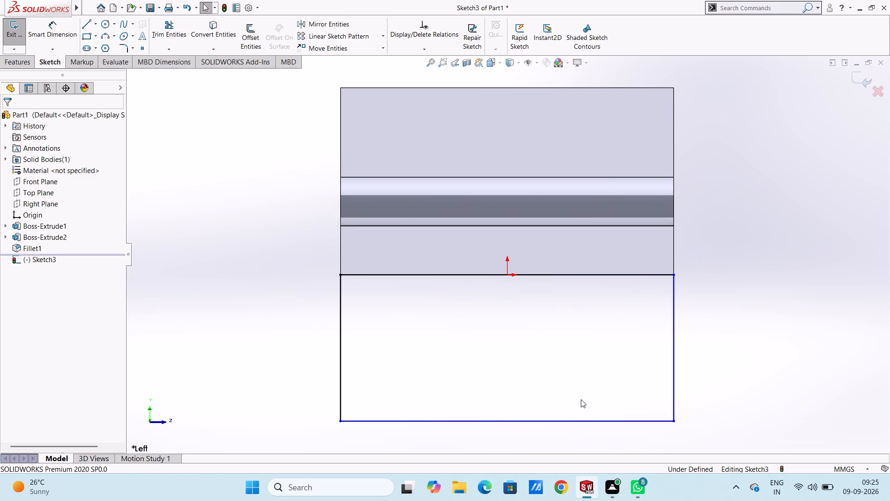
{"action": "left_click", "coordinate": [64, 32]}
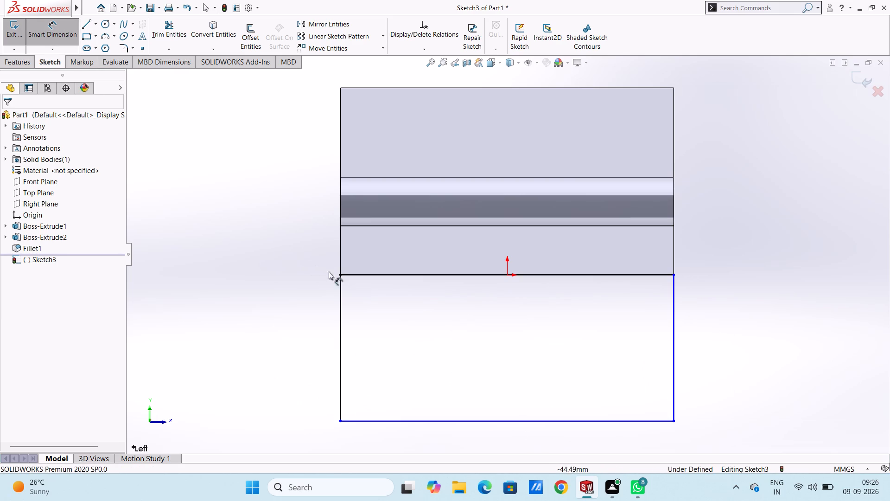
{"action": "left_click", "coordinate": [341, 295]}
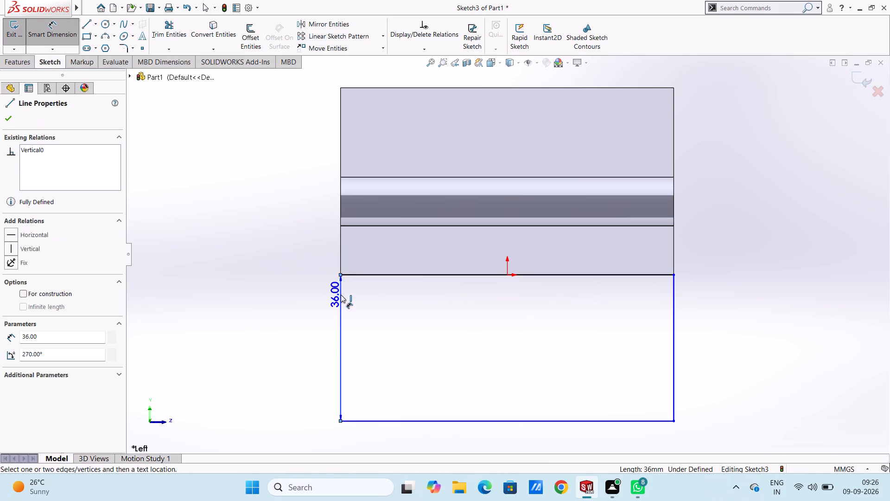
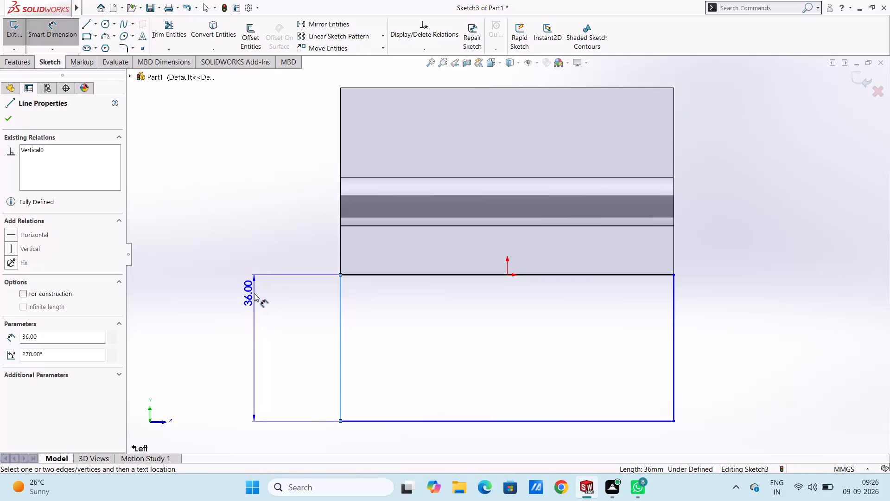
Place the dimension on the rectangle's left vertical side and set it to 24 mm.
{"action": "left_click", "coordinate": [254, 293]}
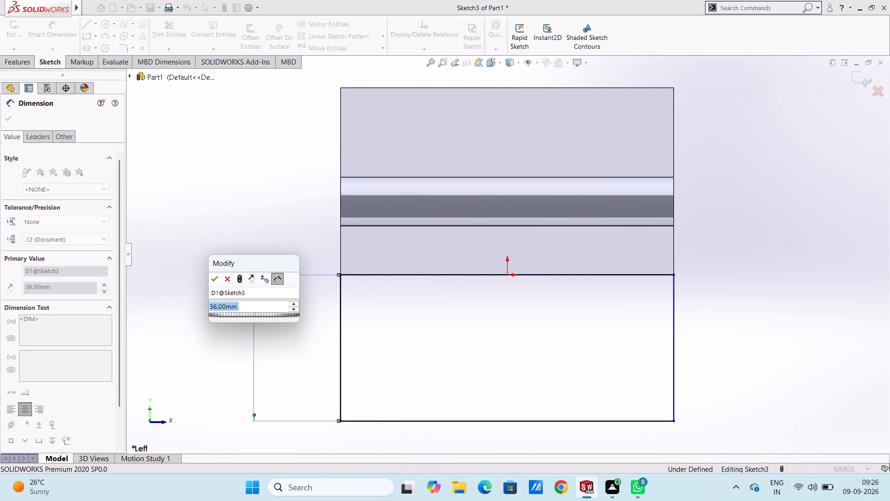
{"action": "type", "text": "24"}
{"action": "key", "text": "Return"}
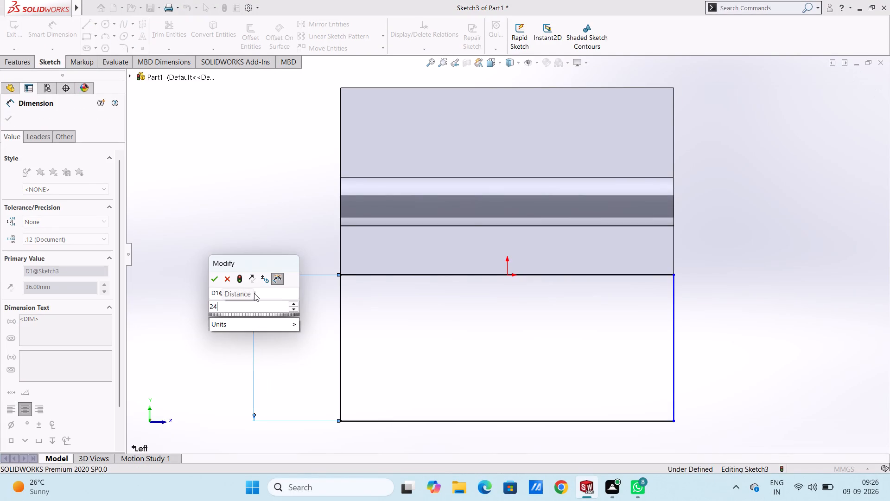
{"action": "left_click", "coordinate": [296, 303]}
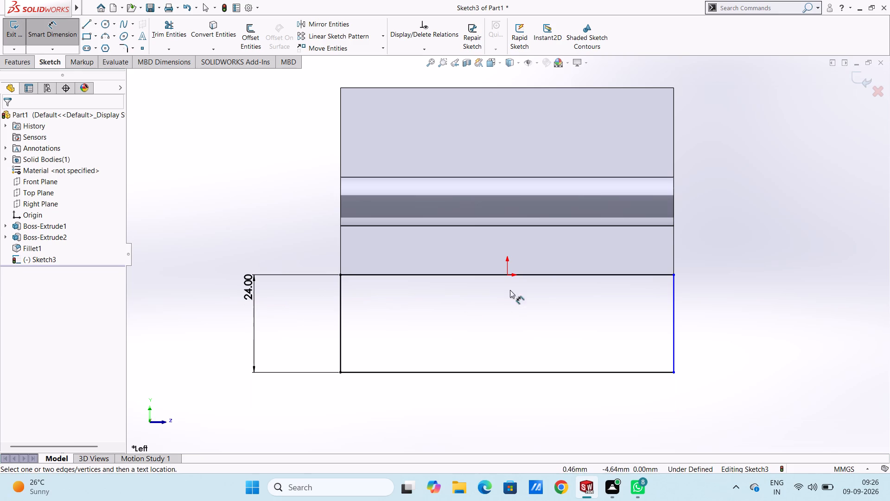
Dimension the horizontal distance from the origin to the rectangle's right vertical side.
{"action": "left_click", "coordinate": [509, 276]}
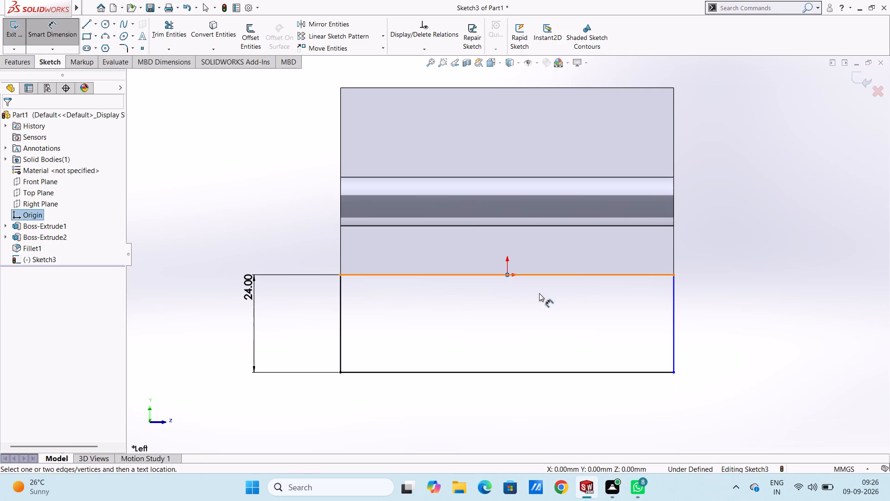
{"action": "left_click", "coordinate": [674, 305]}
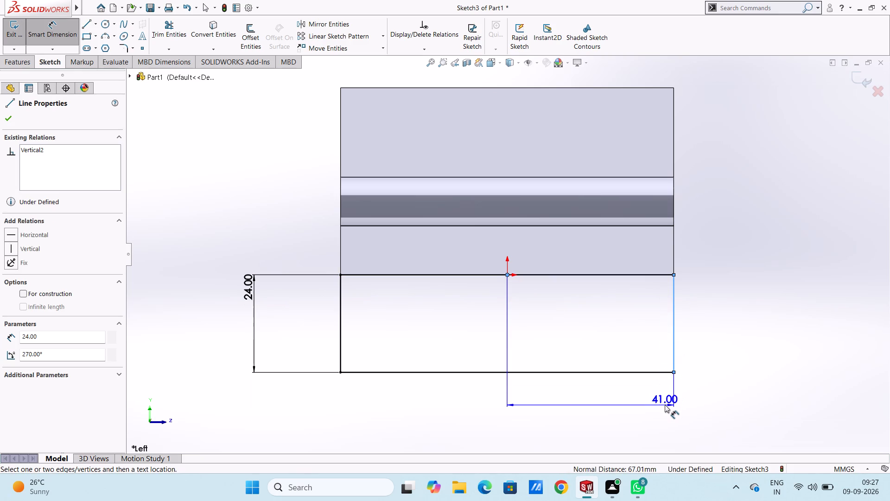
{"action": "left_click", "coordinate": [664, 416]}
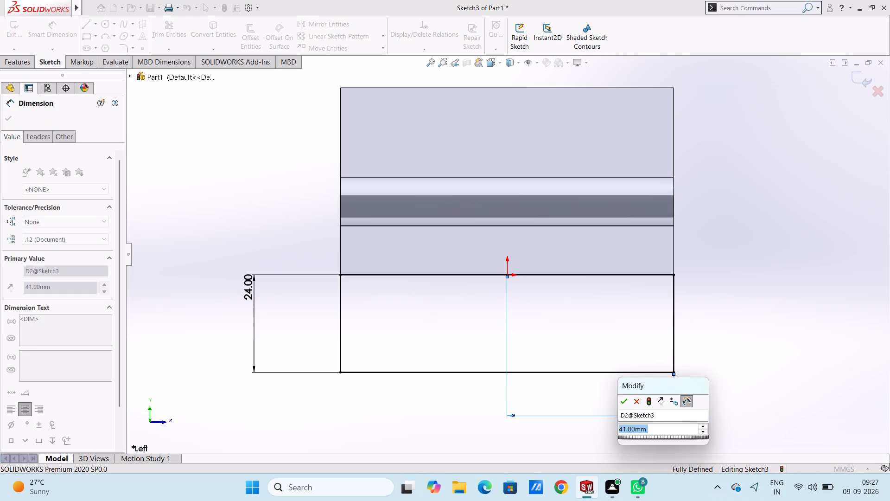
{"action": "key", "text": "Return"}
{"action": "left_click", "coordinate": [748, 415]}
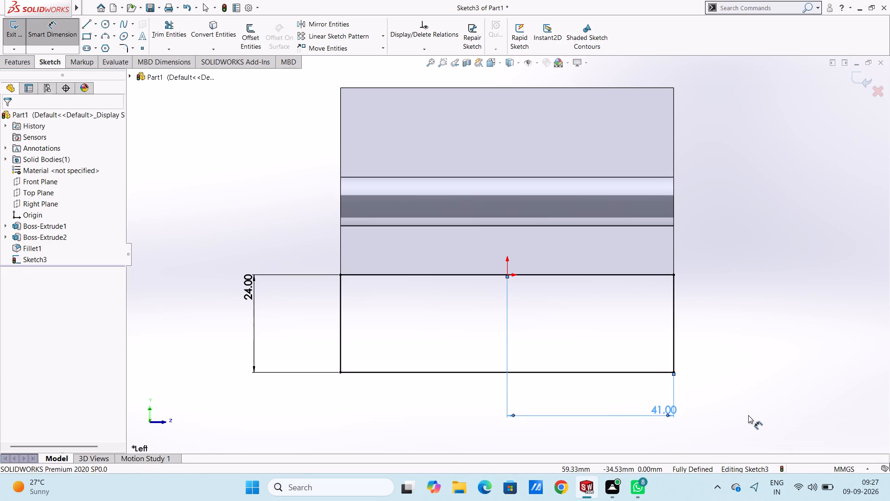
{"action": "key", "text": "Escape"}
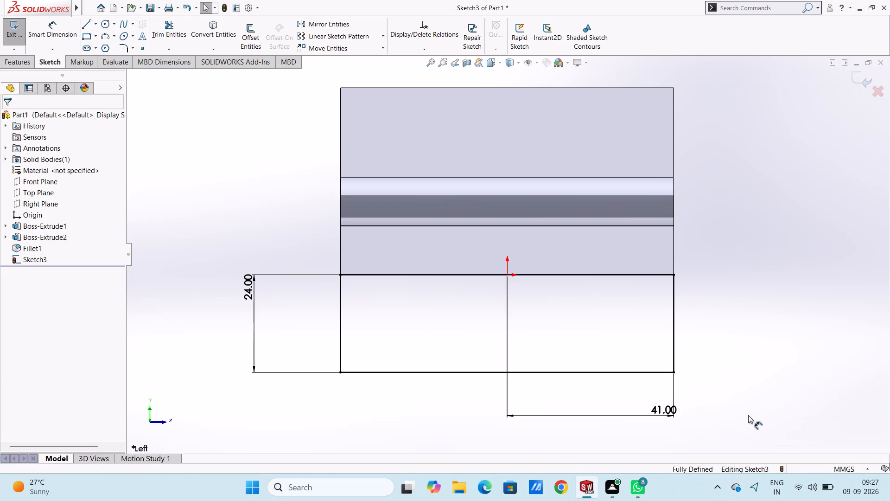
Extrude the rectangle 12 mm as a blind boss, reversed to run beneath the base plate, with the result merged.
{"action": "key", "text": "ctrl+7"}
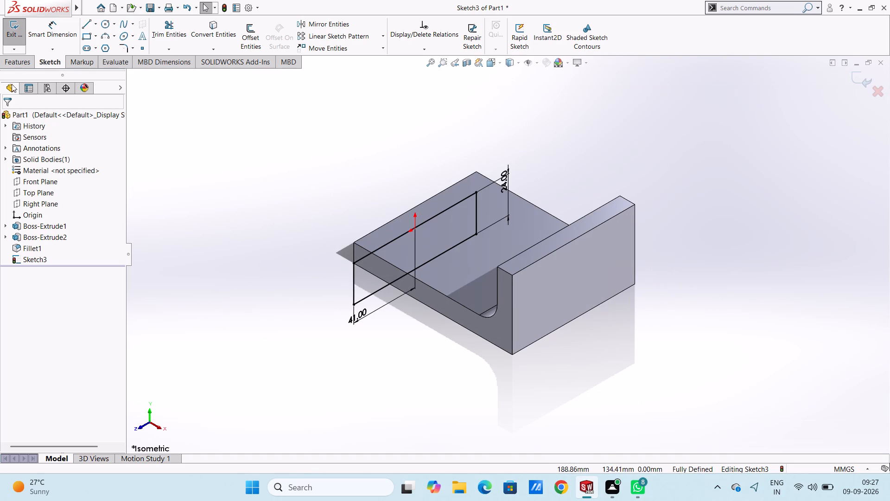
{"action": "left_click", "coordinate": [13, 63]}
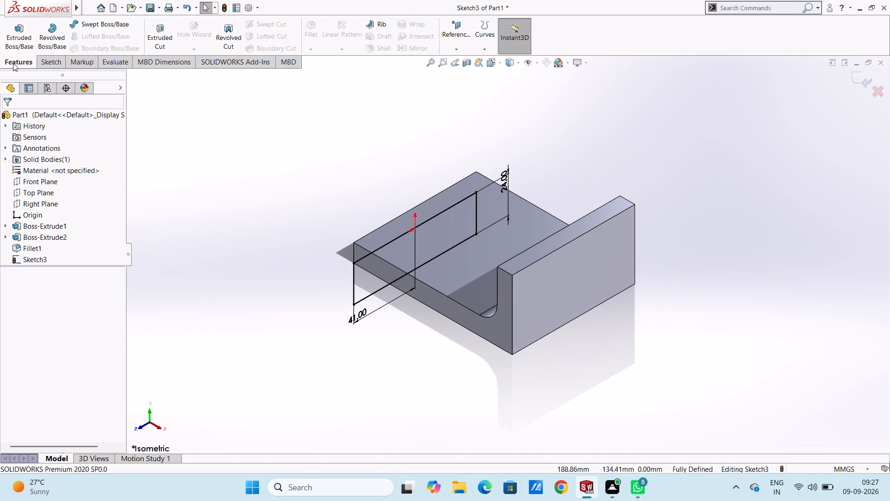
{"action": "left_click", "coordinate": [20, 40]}
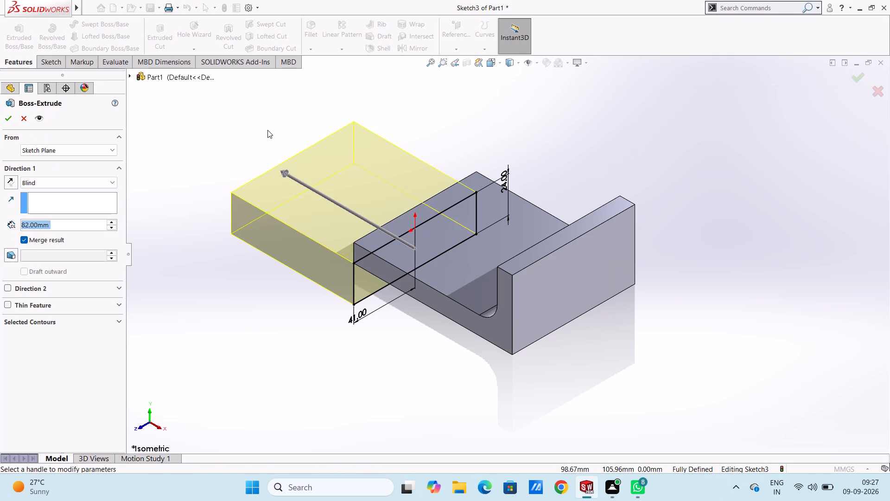
{"action": "left_click", "coordinate": [282, 170]}
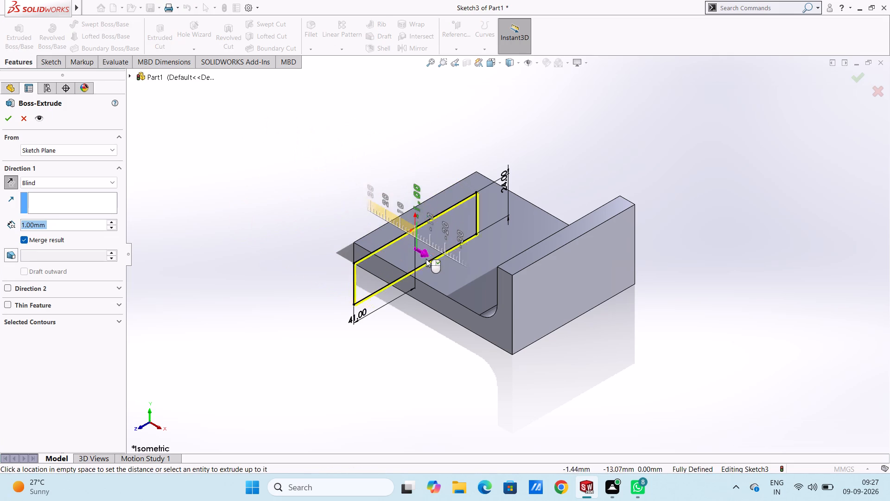
{"action": "type", "text": "12"}
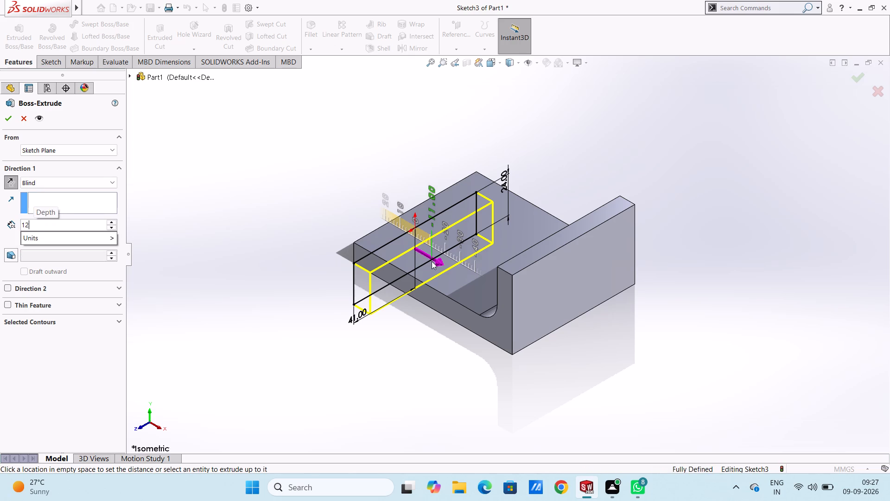
{"action": "key", "text": "Return"}
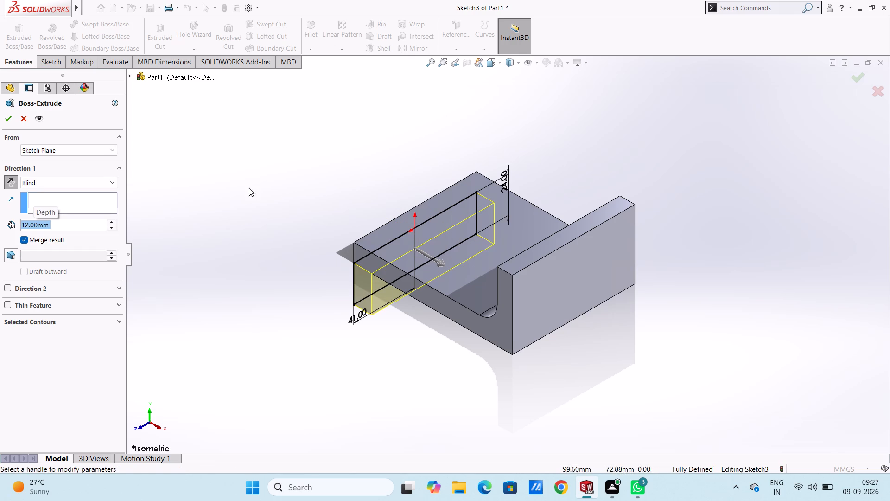
{"action": "left_click", "coordinate": [6, 121]}
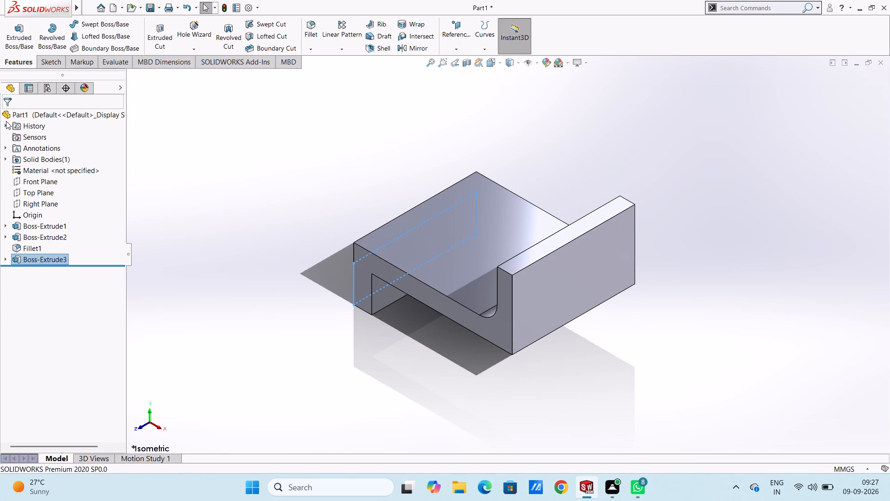
{"action": "left_click", "coordinate": [258, 262]}
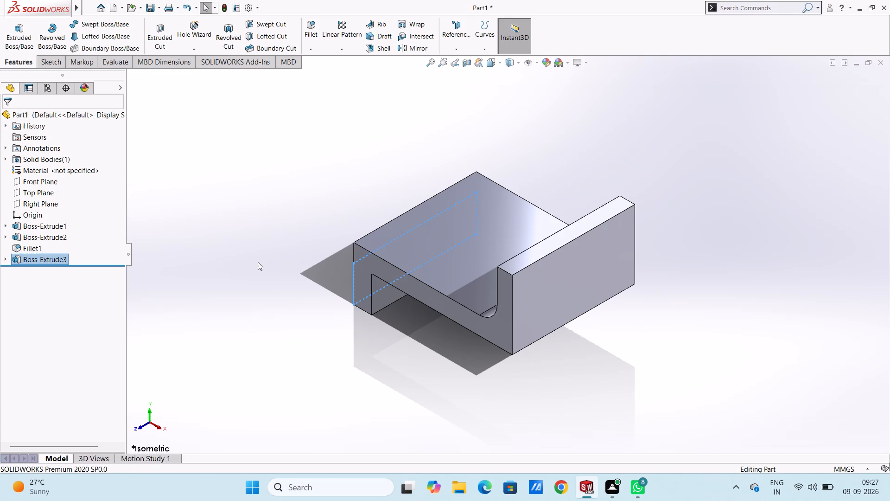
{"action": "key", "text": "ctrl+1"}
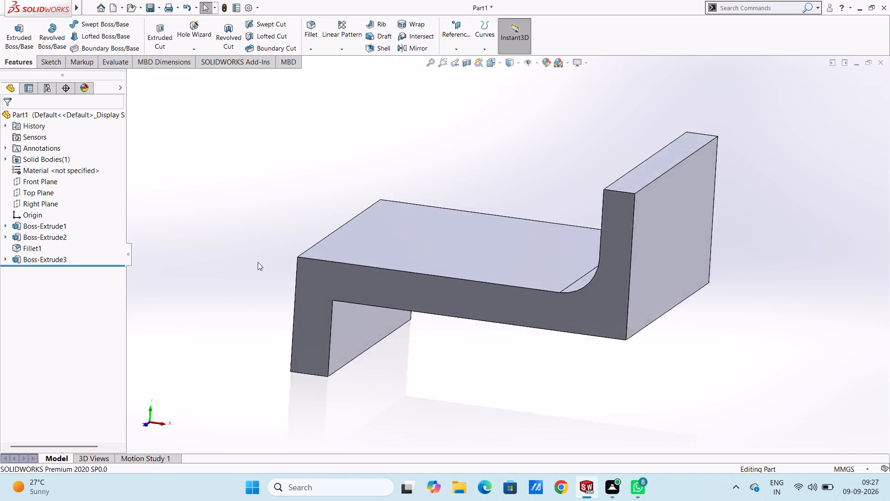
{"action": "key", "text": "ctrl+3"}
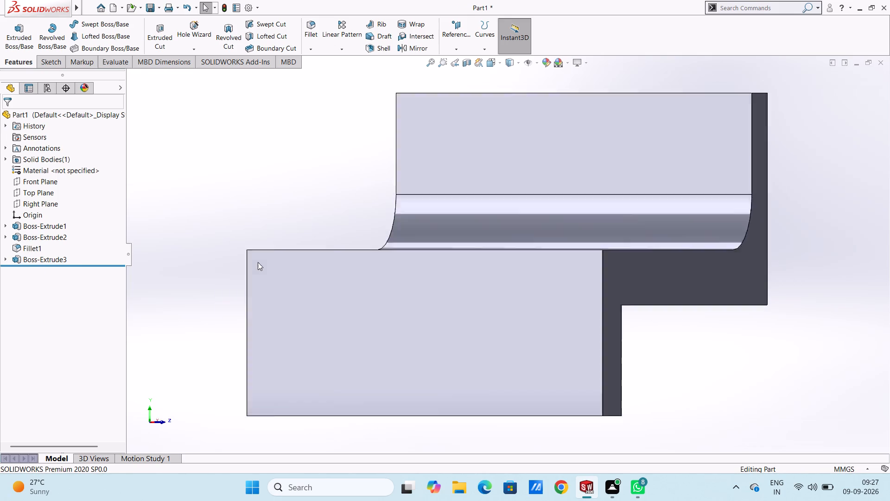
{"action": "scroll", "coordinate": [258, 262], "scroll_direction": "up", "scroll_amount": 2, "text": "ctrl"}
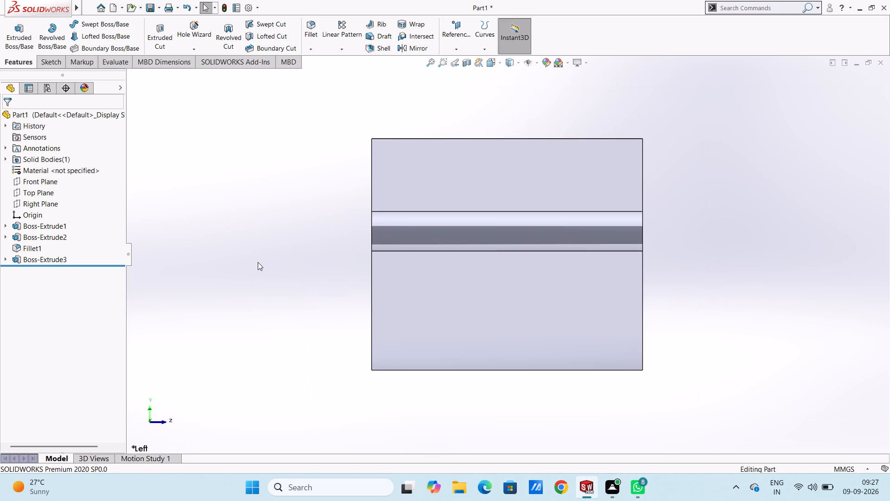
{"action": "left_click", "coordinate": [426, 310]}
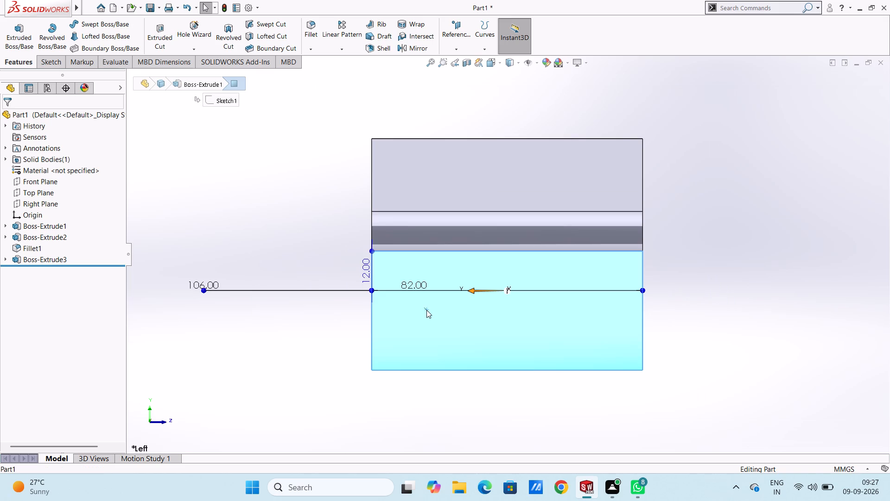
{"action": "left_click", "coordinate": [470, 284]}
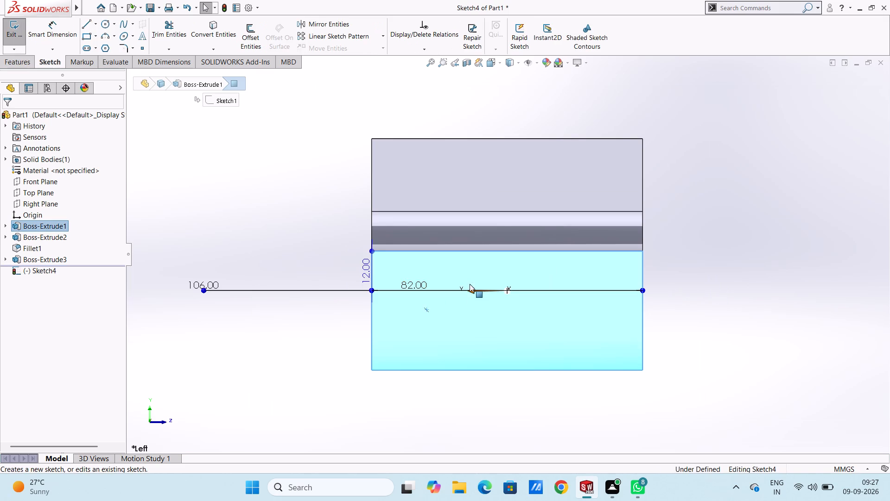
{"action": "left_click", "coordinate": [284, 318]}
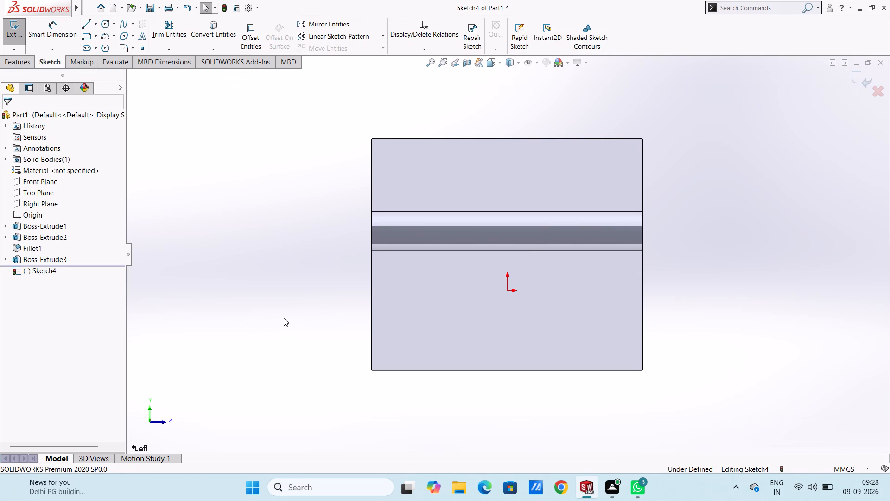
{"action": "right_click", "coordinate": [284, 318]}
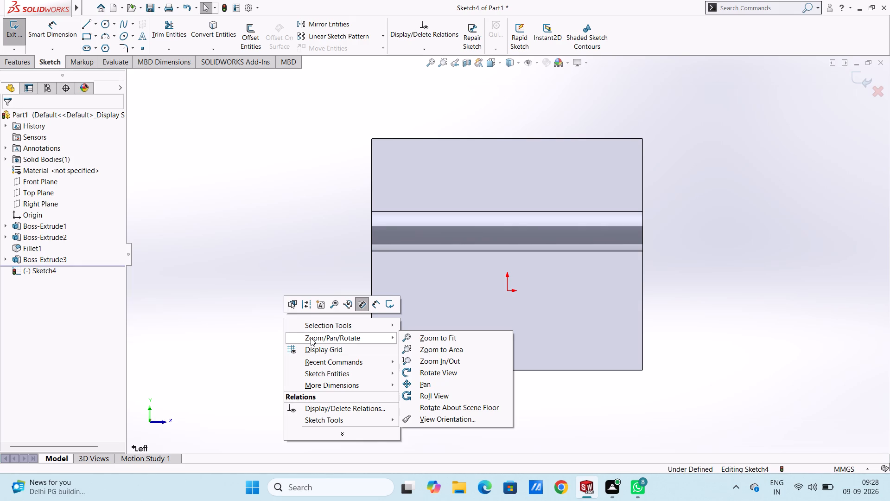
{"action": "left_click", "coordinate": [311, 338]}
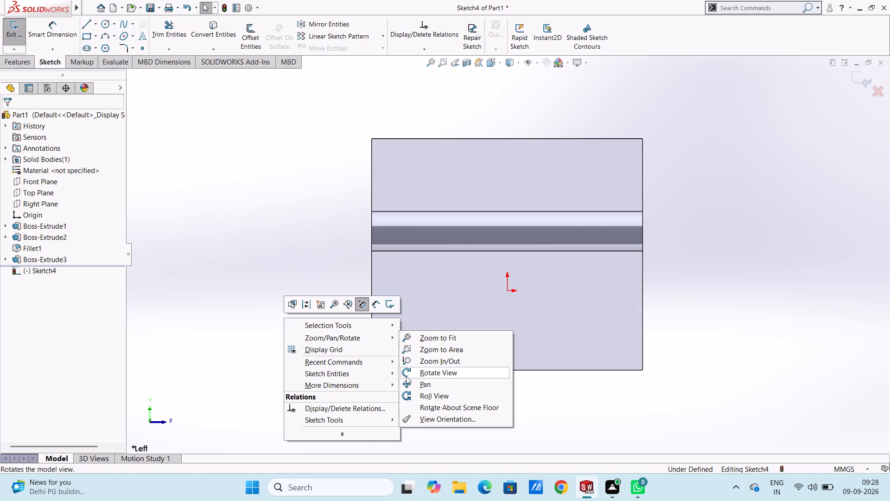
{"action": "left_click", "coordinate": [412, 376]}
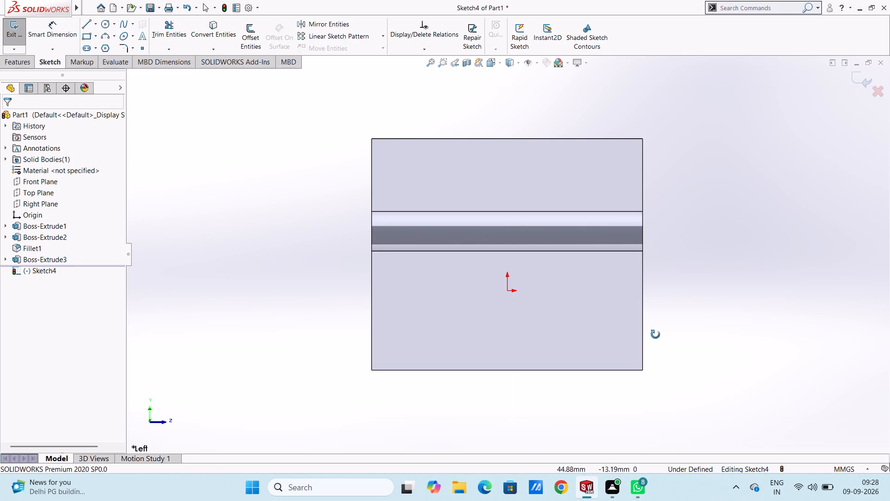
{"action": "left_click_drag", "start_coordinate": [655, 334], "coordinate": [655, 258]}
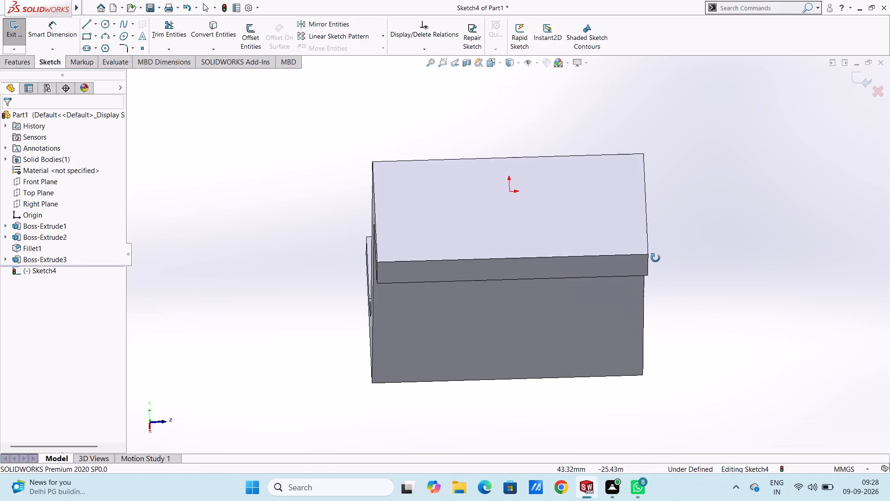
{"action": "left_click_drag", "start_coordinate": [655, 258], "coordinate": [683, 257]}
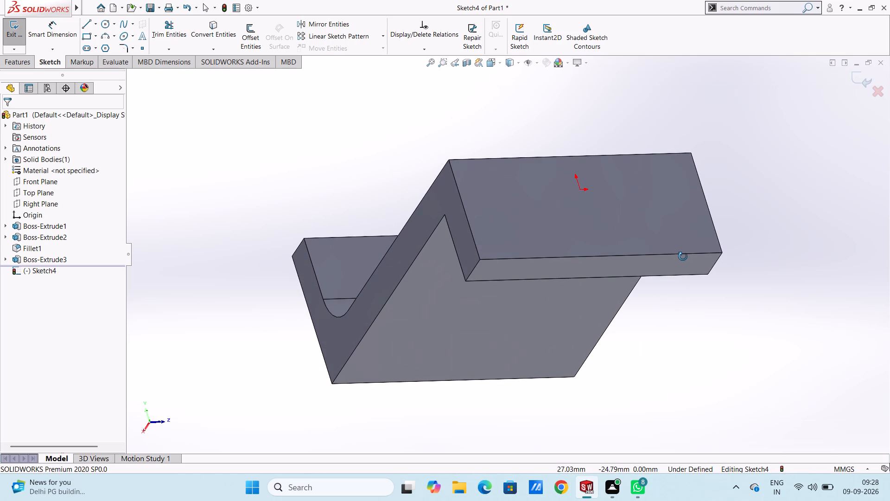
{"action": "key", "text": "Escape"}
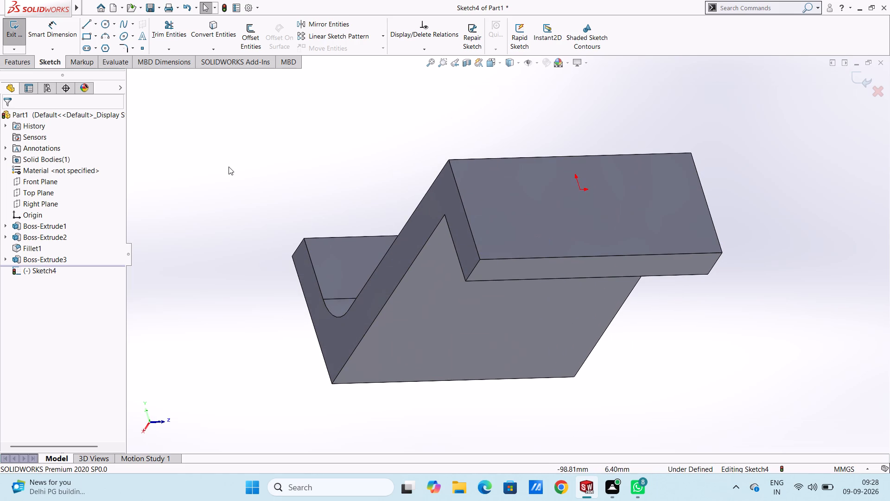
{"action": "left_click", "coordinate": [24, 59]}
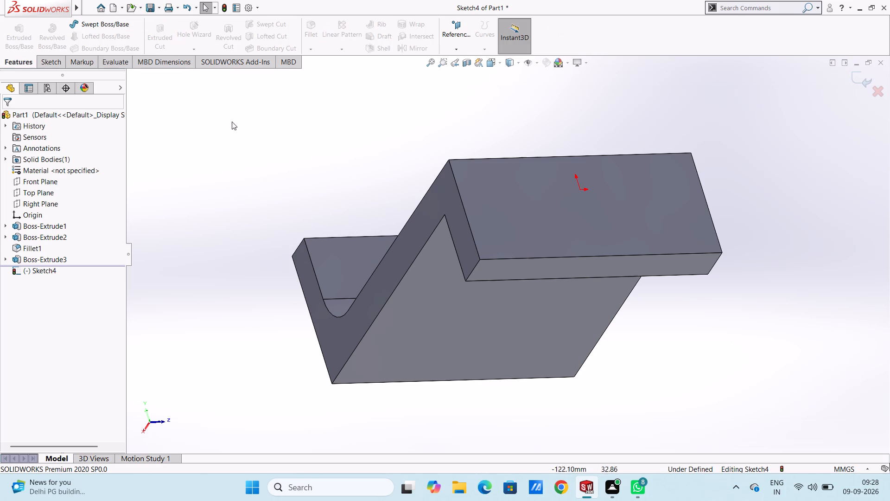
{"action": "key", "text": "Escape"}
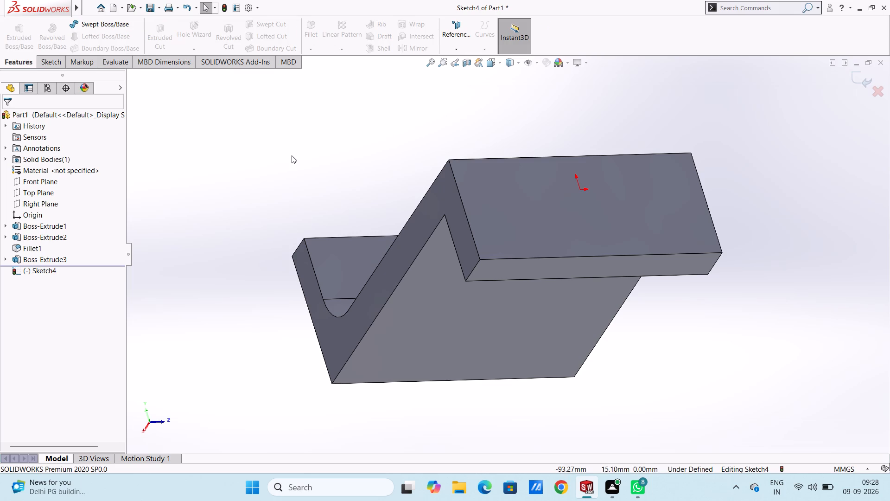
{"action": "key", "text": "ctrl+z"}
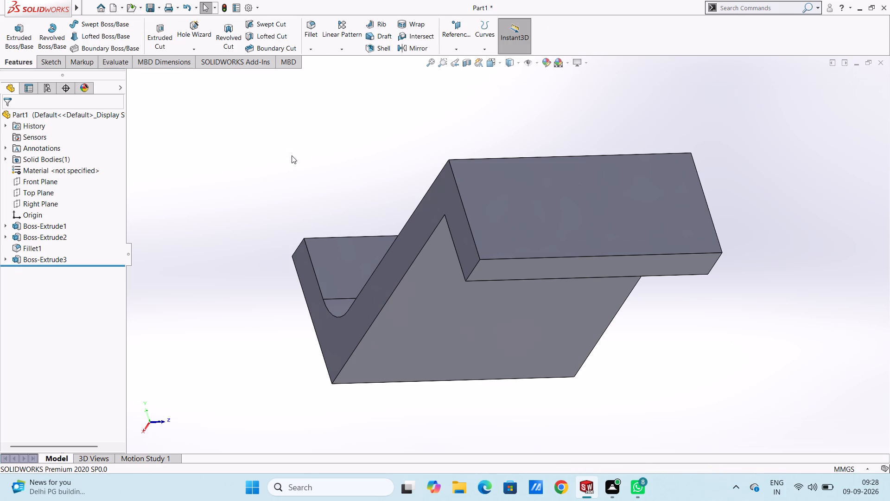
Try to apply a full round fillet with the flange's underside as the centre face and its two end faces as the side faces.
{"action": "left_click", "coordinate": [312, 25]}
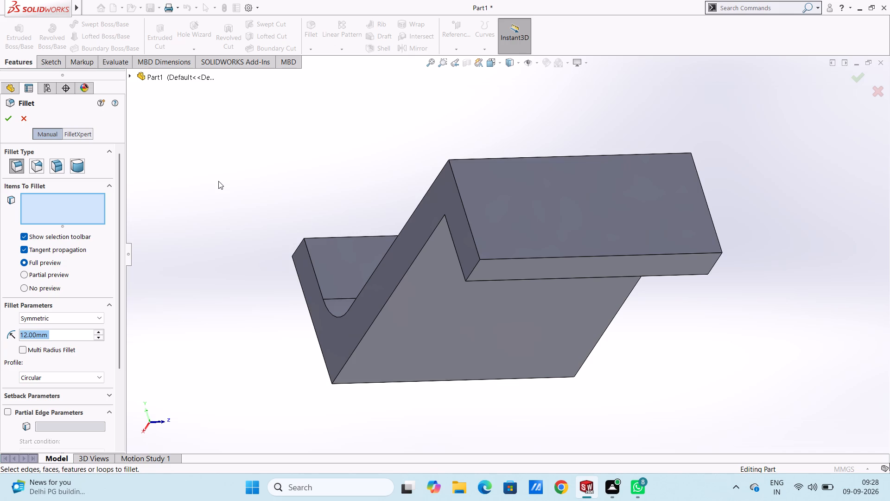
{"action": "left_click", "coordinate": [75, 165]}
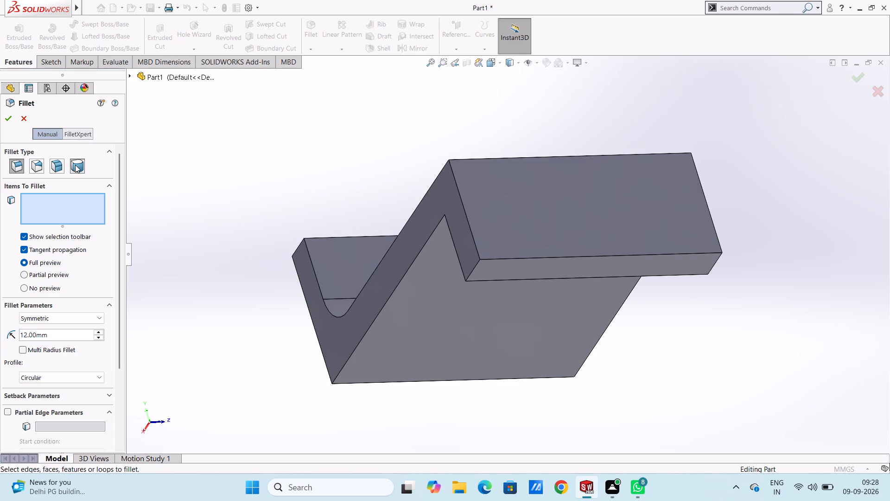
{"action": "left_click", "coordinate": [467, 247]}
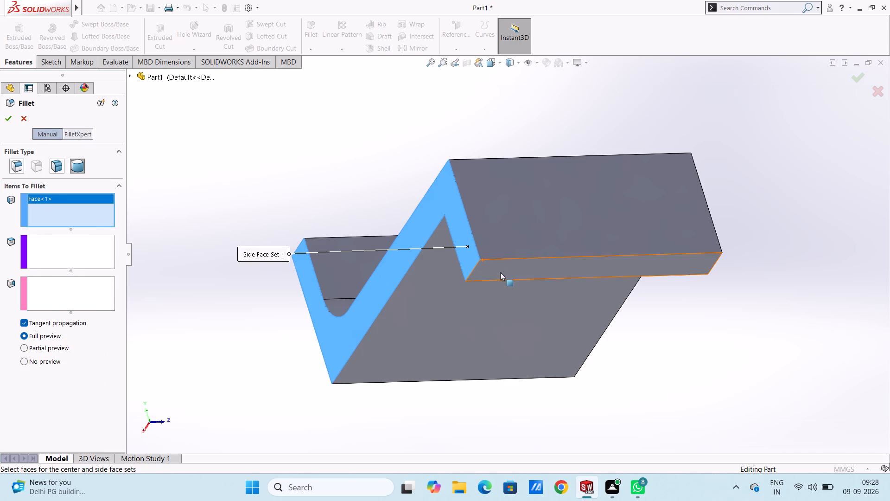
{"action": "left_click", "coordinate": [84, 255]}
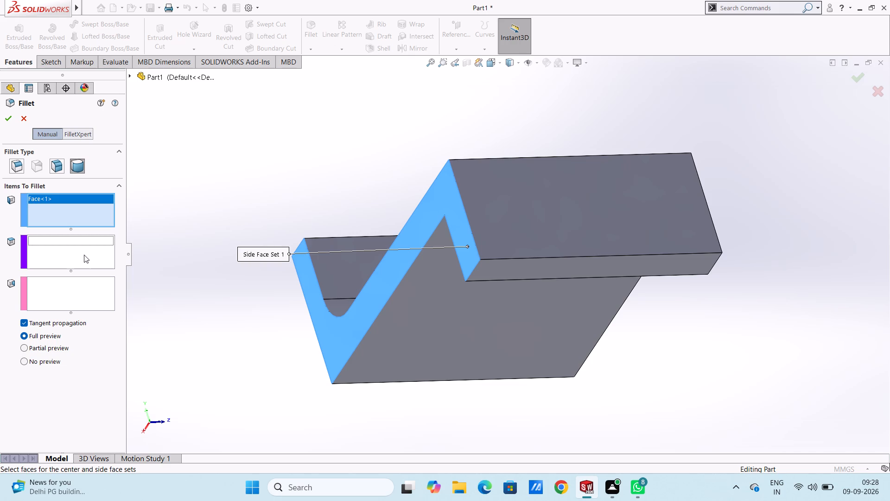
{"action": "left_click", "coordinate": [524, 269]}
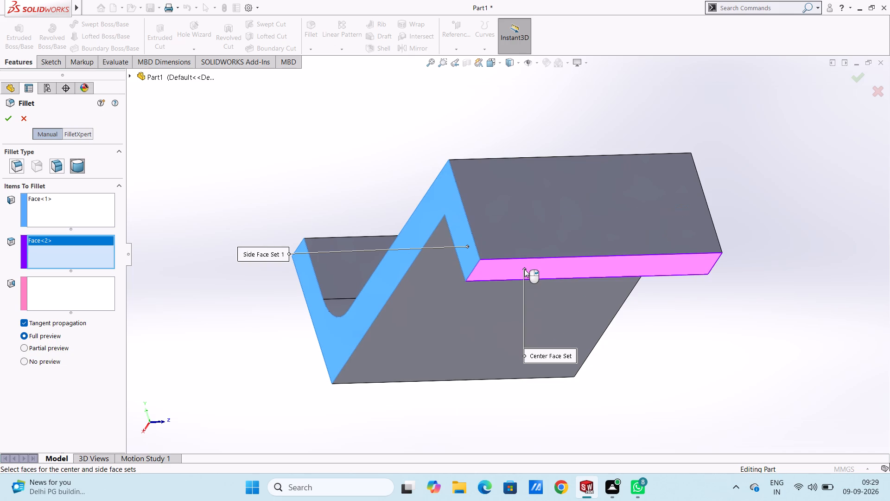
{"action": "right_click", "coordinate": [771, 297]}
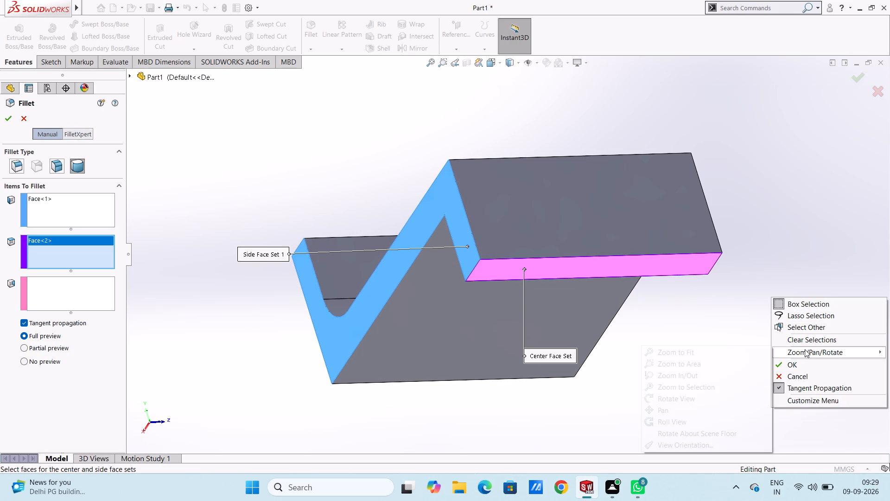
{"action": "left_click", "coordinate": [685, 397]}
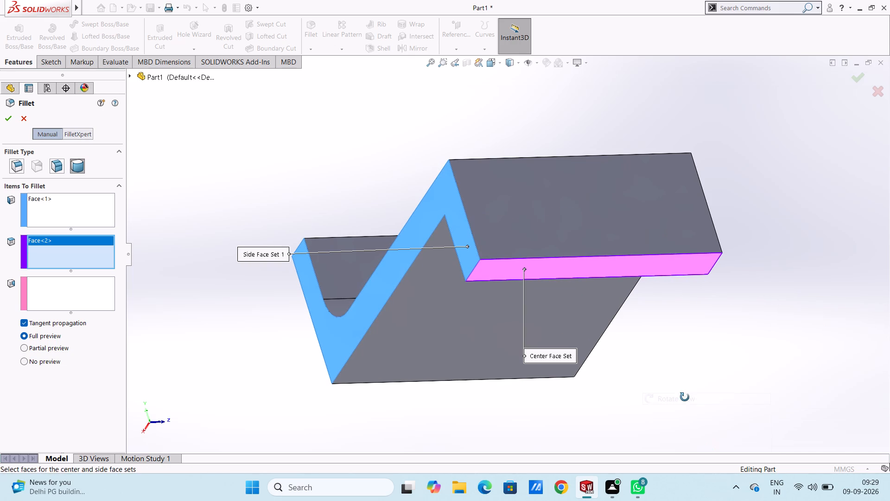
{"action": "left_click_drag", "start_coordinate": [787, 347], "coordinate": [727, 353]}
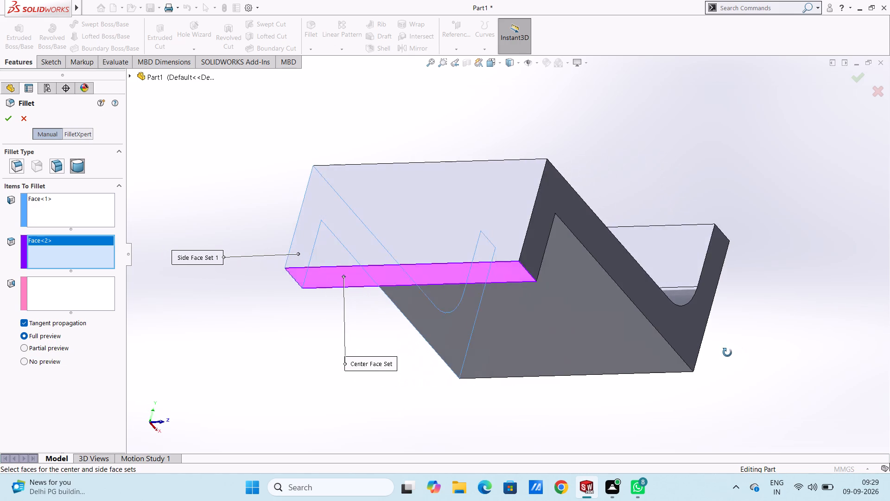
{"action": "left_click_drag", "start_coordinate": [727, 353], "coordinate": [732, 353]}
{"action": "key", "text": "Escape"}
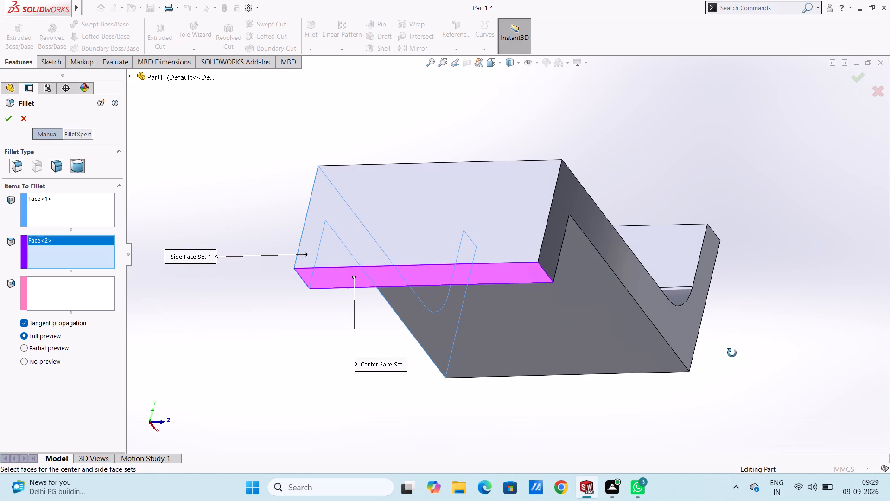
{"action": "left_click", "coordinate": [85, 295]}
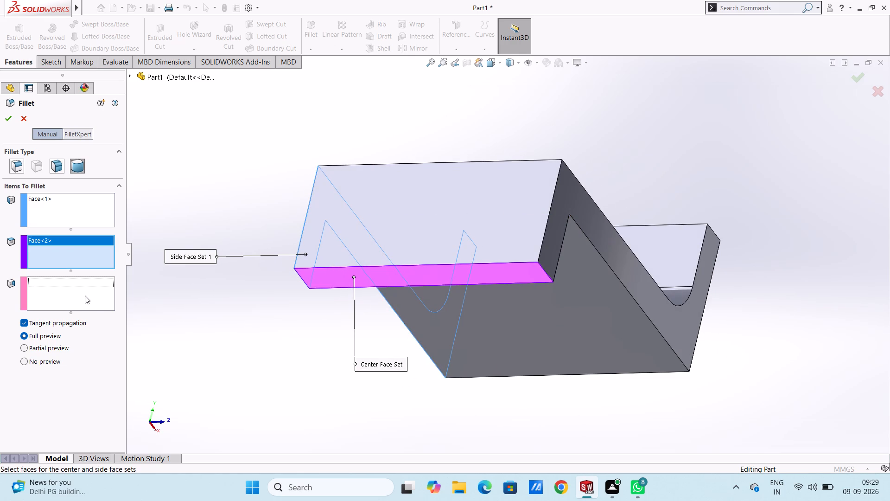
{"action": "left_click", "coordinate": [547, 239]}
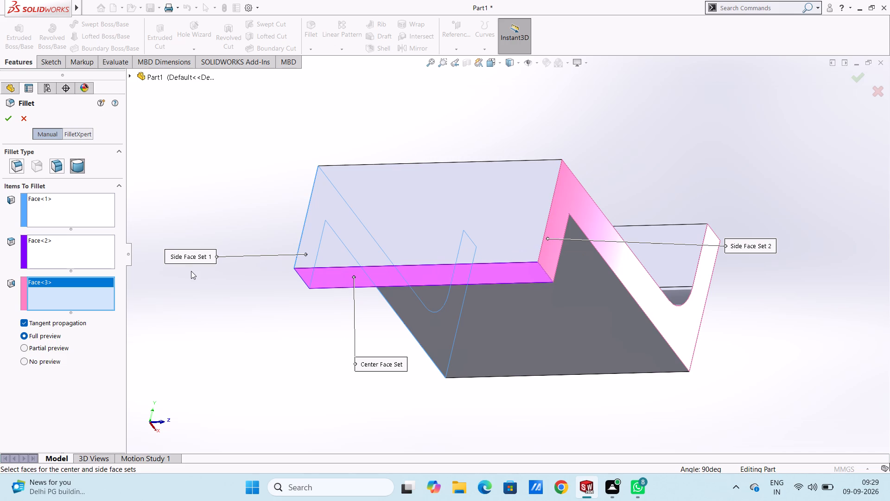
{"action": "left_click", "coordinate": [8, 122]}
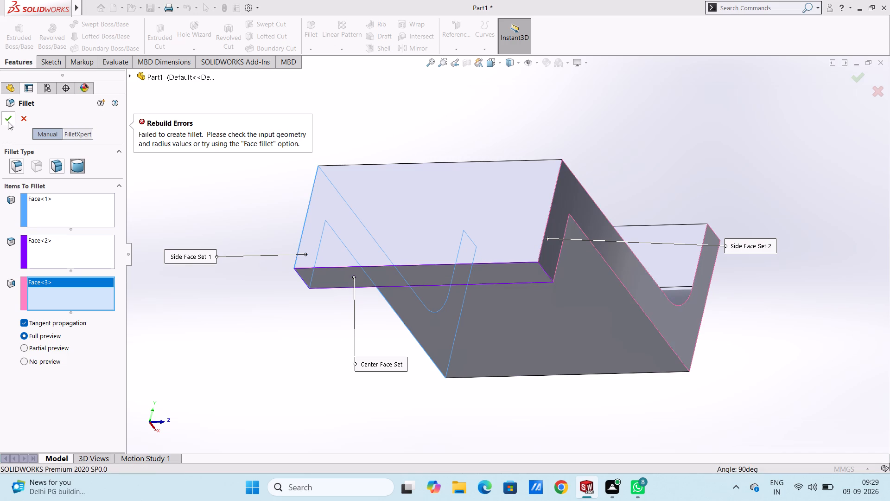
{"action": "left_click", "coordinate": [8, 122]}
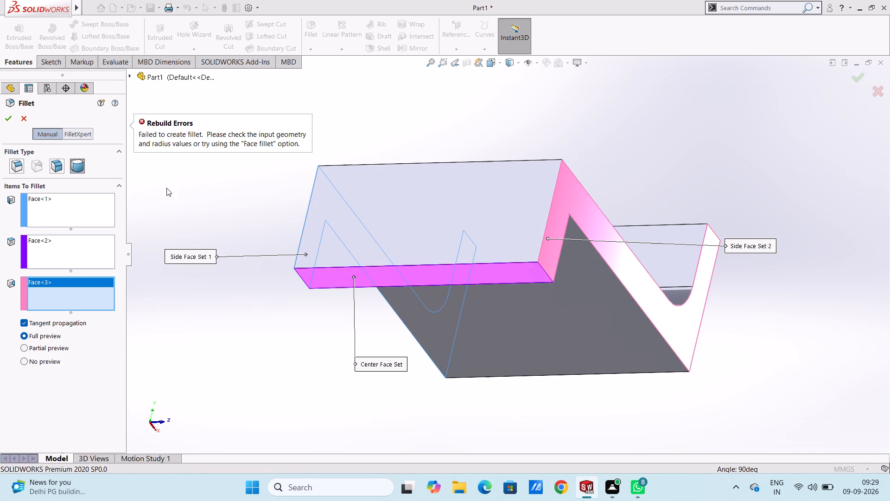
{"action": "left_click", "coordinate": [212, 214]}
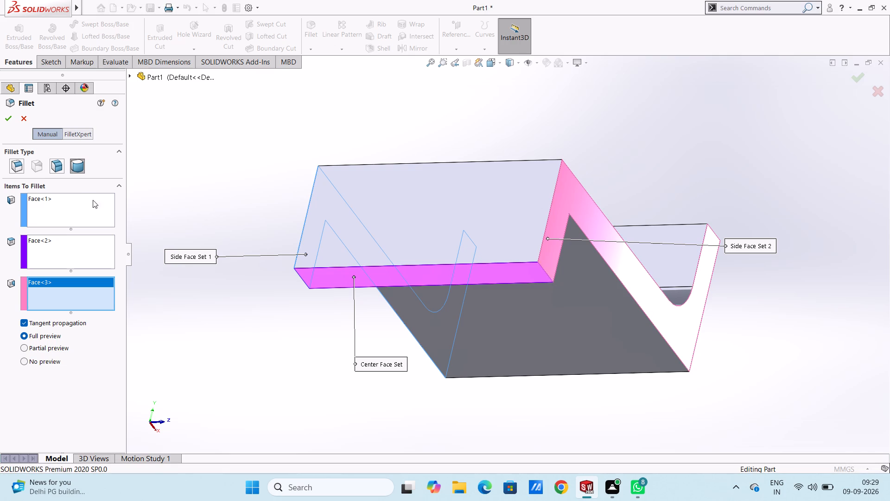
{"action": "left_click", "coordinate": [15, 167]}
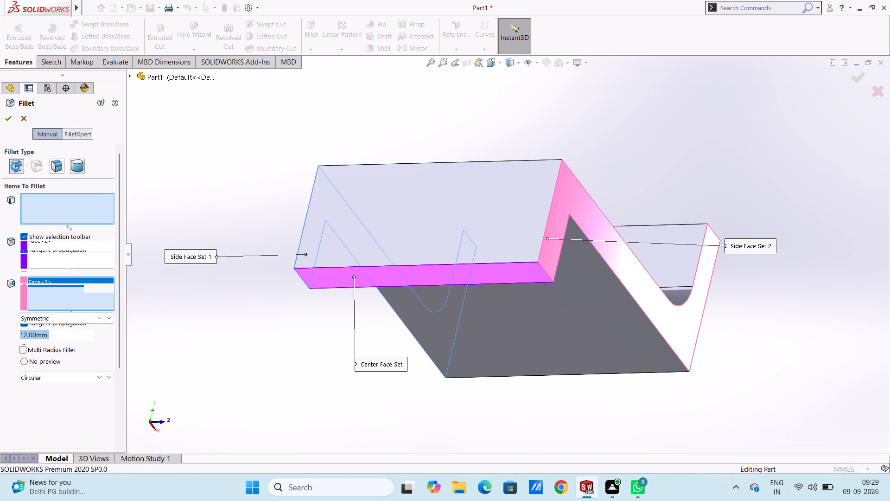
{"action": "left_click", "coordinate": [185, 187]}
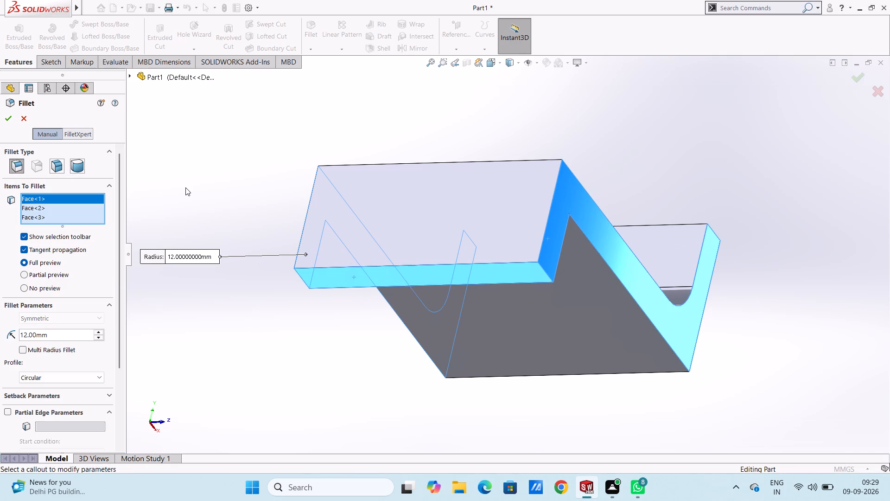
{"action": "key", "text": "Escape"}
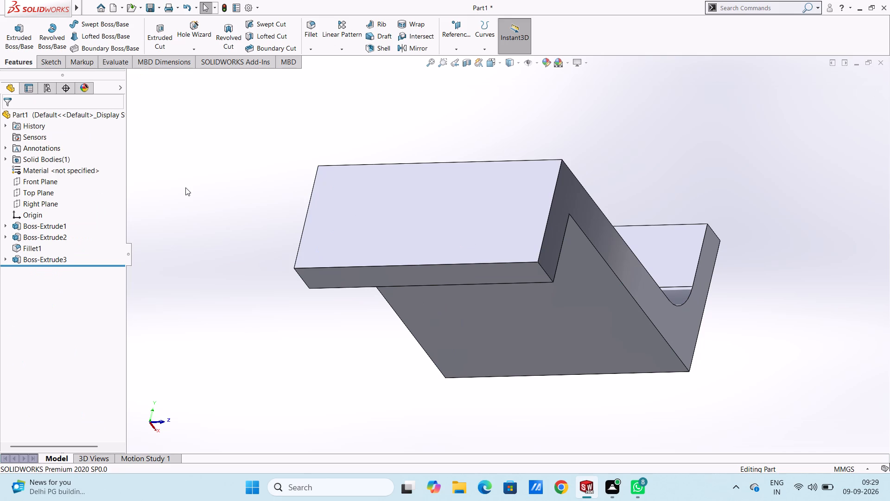
Round the flange's two lower corner edges with a 12 mm constant-size, symmetric, circular-profile fillet.
{"action": "left_click", "coordinate": [312, 27]}
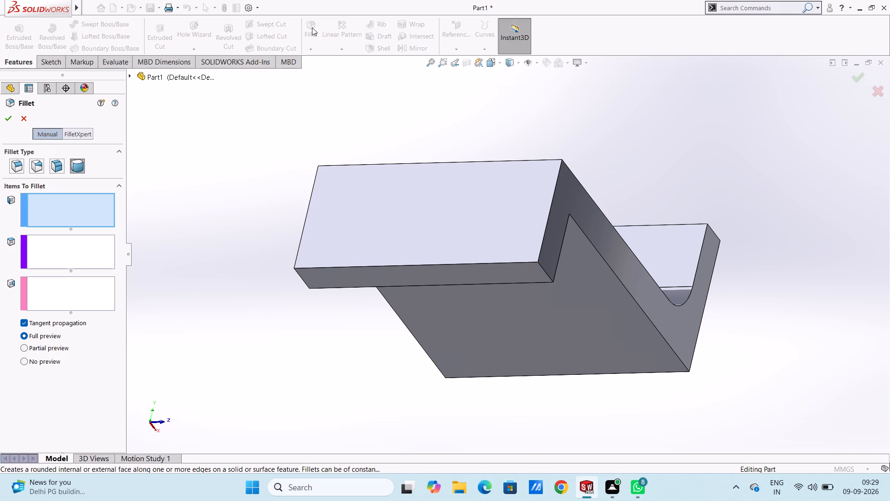
{"action": "left_click", "coordinate": [13, 167]}
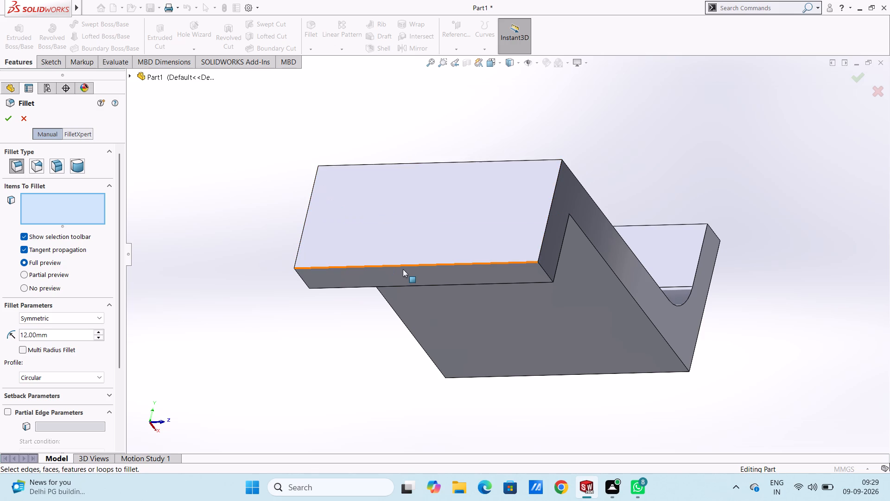
{"action": "left_click", "coordinate": [542, 268]}
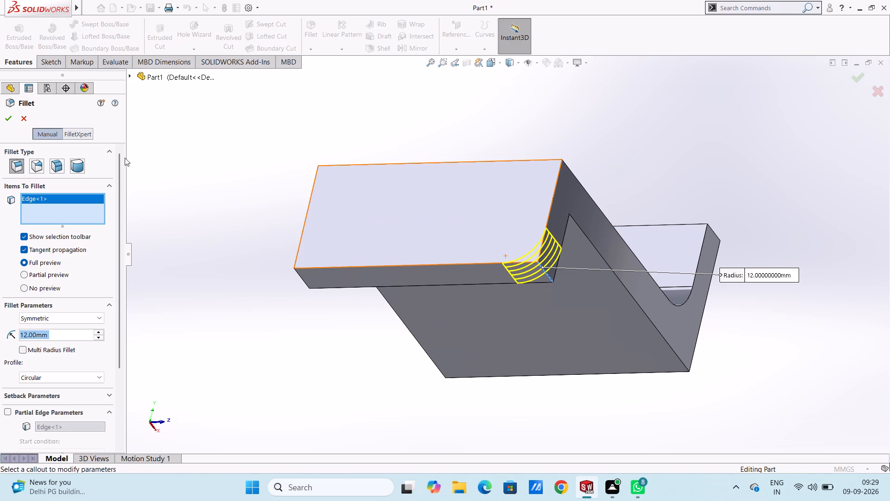
{"action": "left_click", "coordinate": [301, 278]}
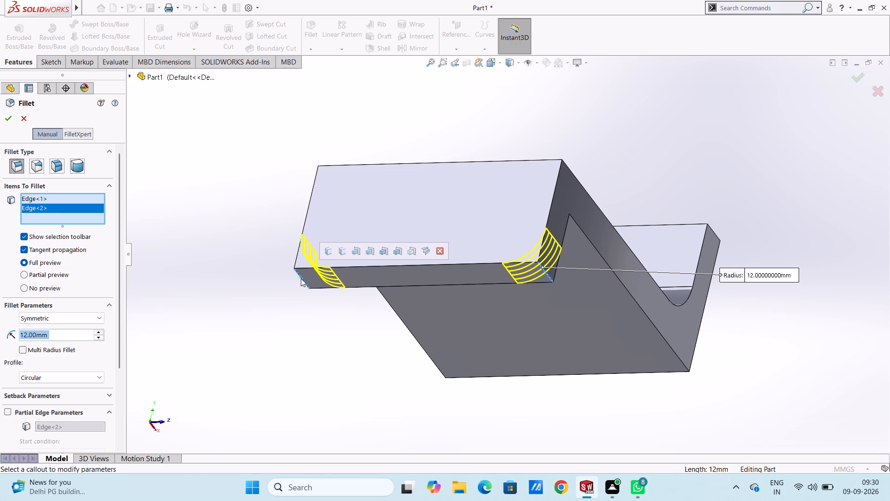
{"action": "left_click_drag", "start_coordinate": [161, 215], "coordinate": [13, 113]}
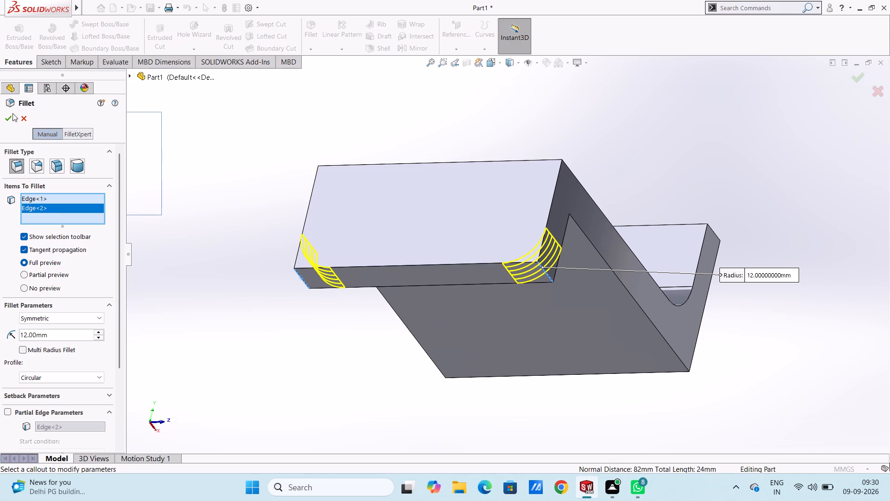
{"action": "left_click_drag", "start_coordinate": [13, 113], "coordinate": [9, 116]}
{"action": "left_click", "coordinate": [9, 116]}
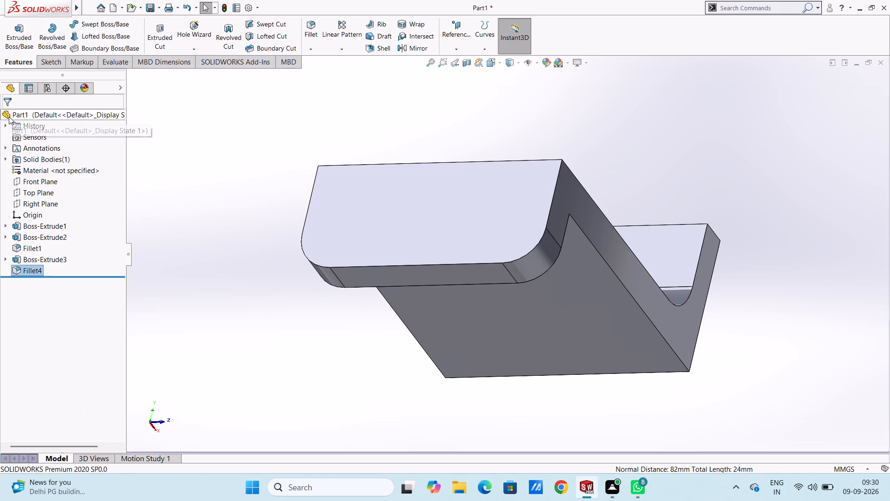
{"action": "left_click", "coordinate": [202, 151]}
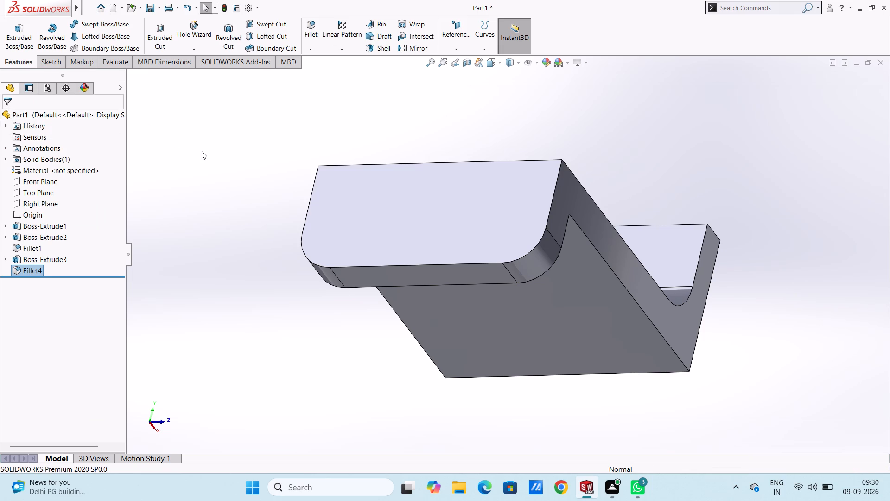
Start a sketch on the flange's outer face in Left view and draw a 5 mm radius circle centred on the left rounded corner's arc centre.
{"action": "key", "text": "ctrl+3"}
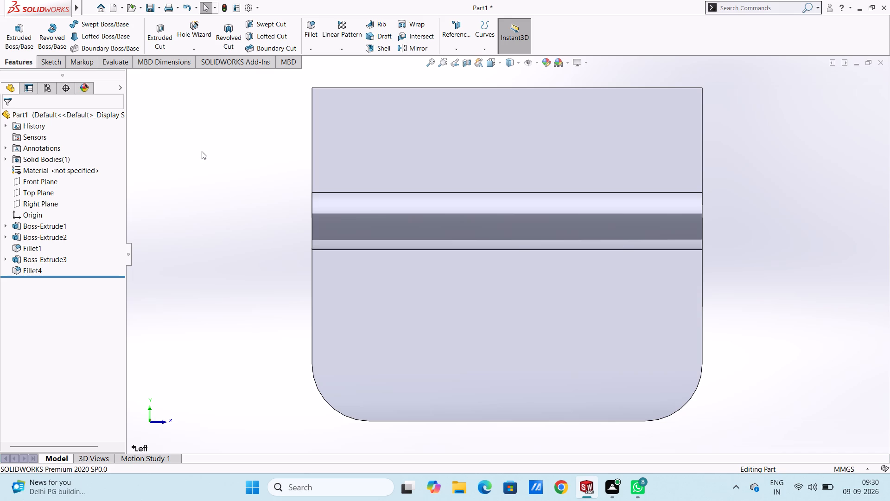
{"action": "left_click", "coordinate": [457, 312]}
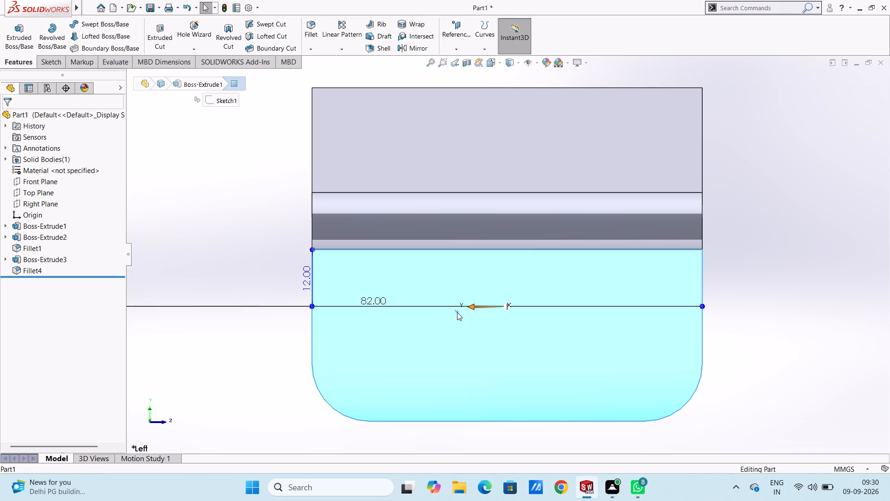
{"action": "left_click", "coordinate": [495, 287]}
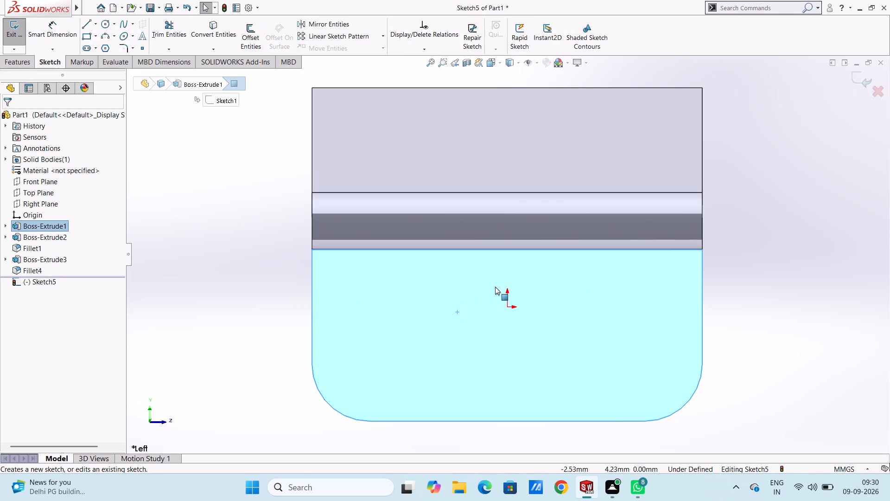
{"action": "left_click", "coordinate": [268, 298]}
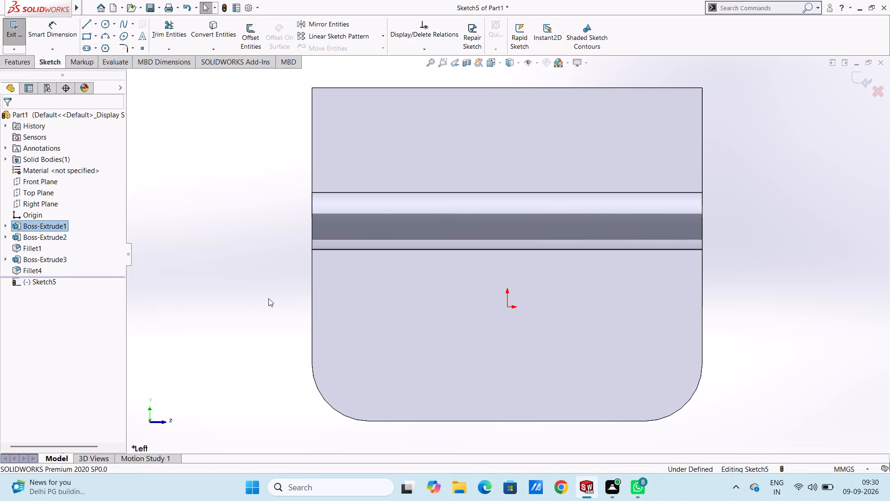
{"action": "left_click", "coordinate": [108, 25]}
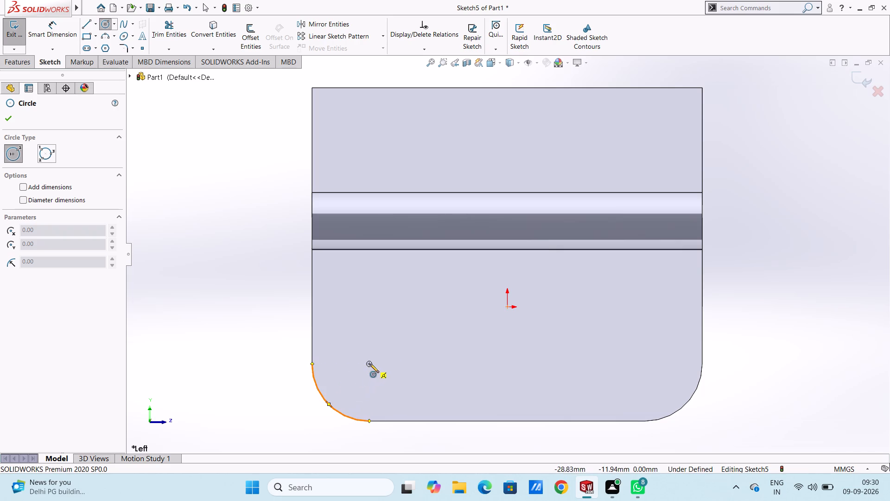
{"action": "left_click", "coordinate": [368, 362]}
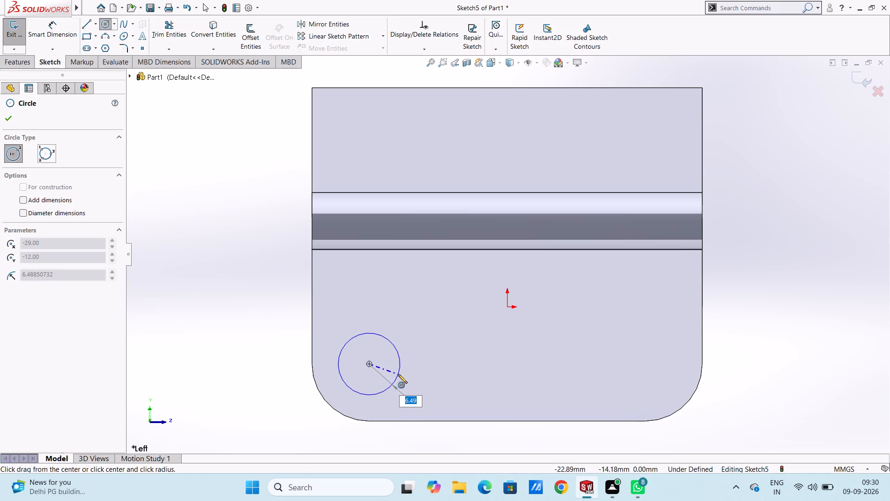
{"action": "key", "text": "5"}
{"action": "key", "text": "Return"}
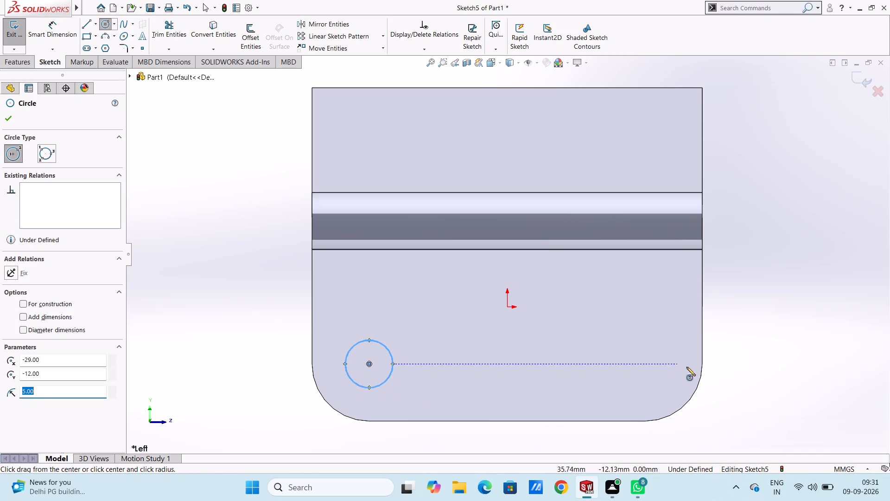
Draw a second 5 mm radius circle centred on the arc centre of the right rounded corner, and finish the Circle command.
{"action": "left_click", "coordinate": [644, 362]}
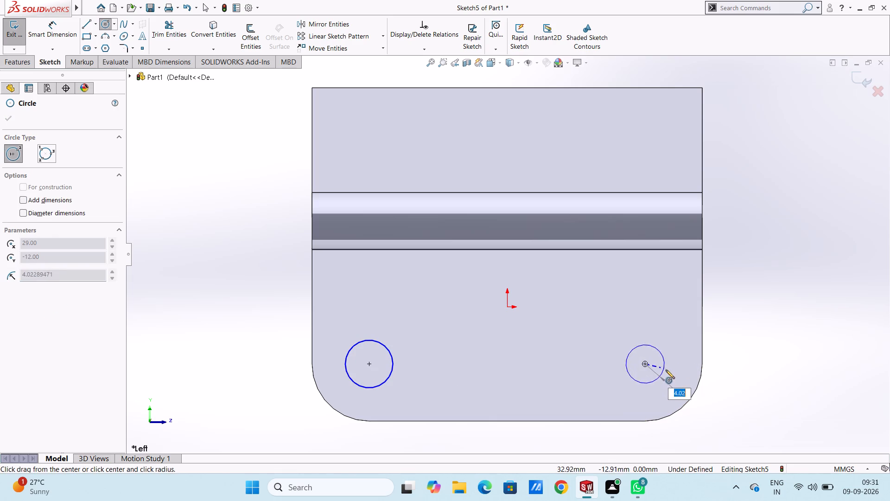
{"action": "key", "text": "5"}
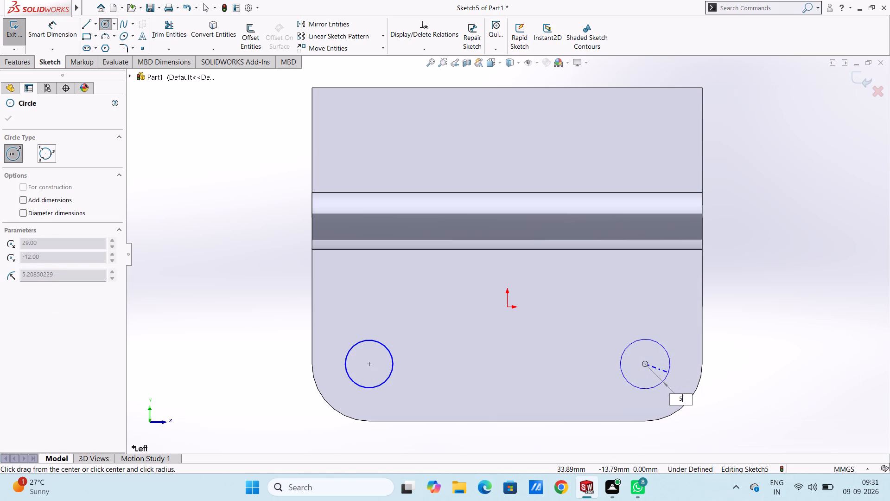
{"action": "key", "text": "Return"}
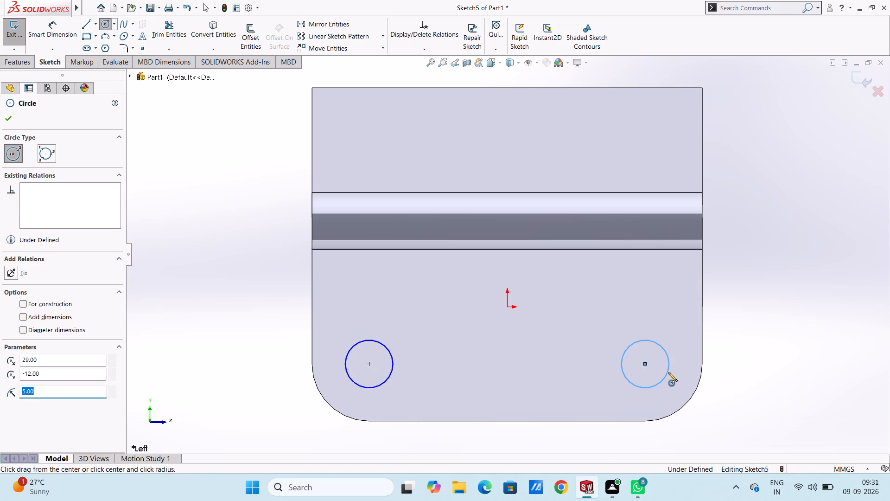
{"action": "key", "text": "Escape"}
{"action": "key", "text": "Escape"}
{"action": "key", "text": "Escape"}
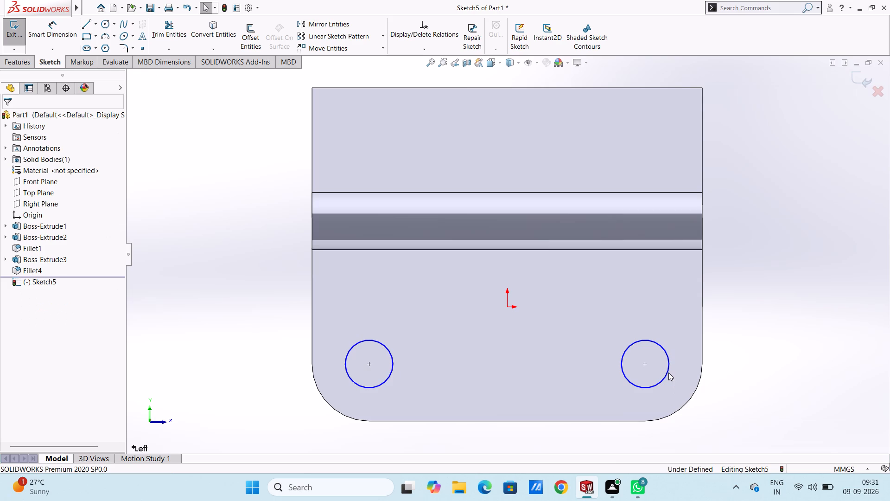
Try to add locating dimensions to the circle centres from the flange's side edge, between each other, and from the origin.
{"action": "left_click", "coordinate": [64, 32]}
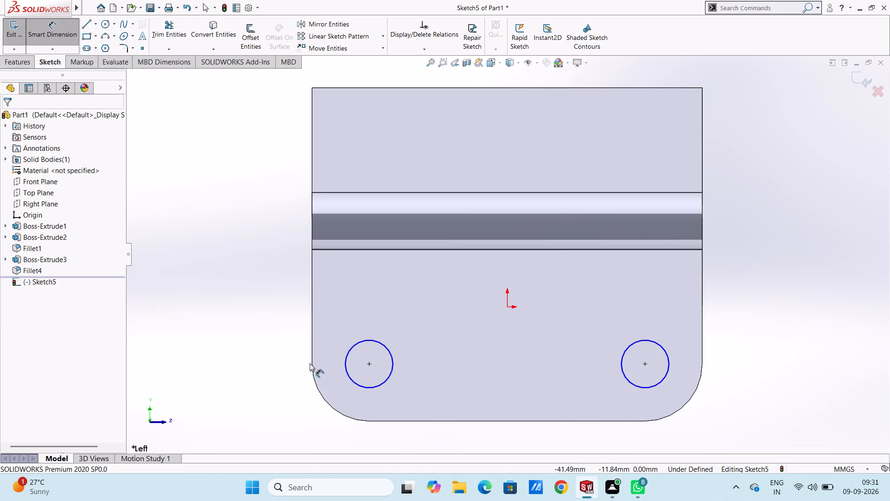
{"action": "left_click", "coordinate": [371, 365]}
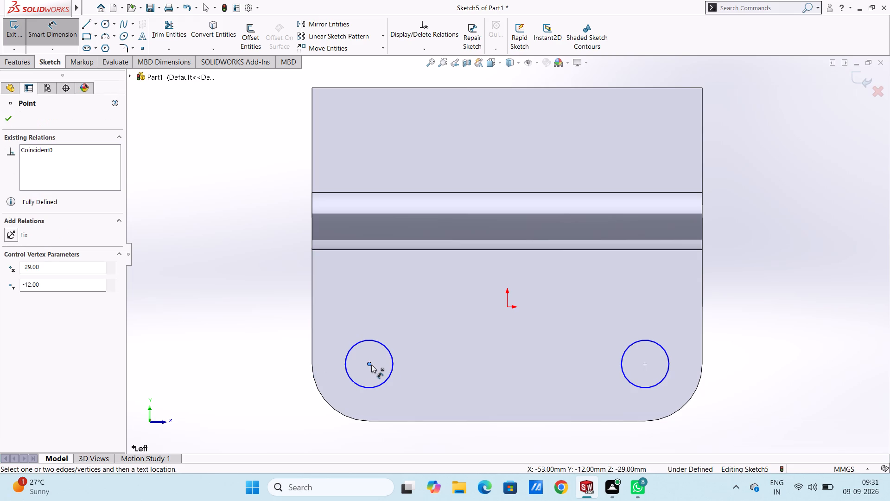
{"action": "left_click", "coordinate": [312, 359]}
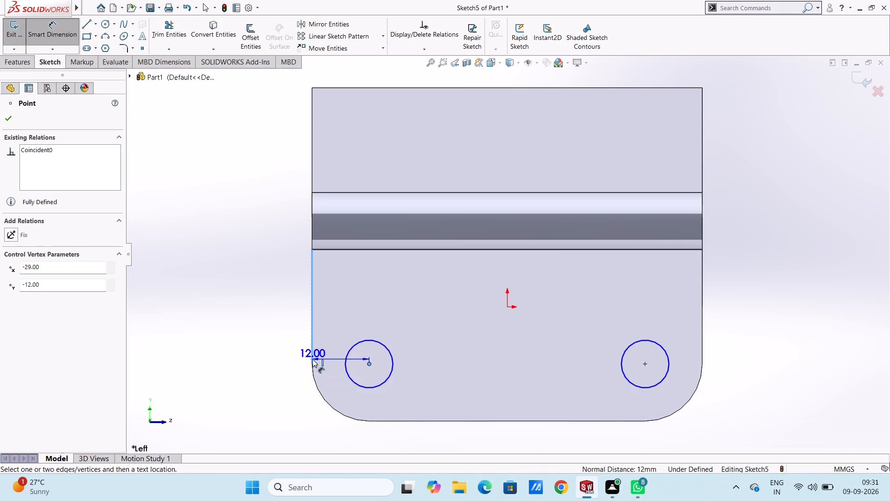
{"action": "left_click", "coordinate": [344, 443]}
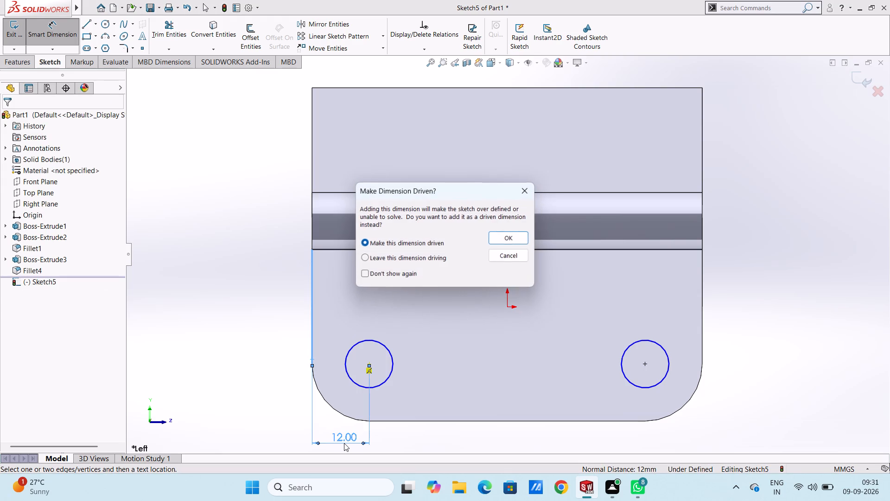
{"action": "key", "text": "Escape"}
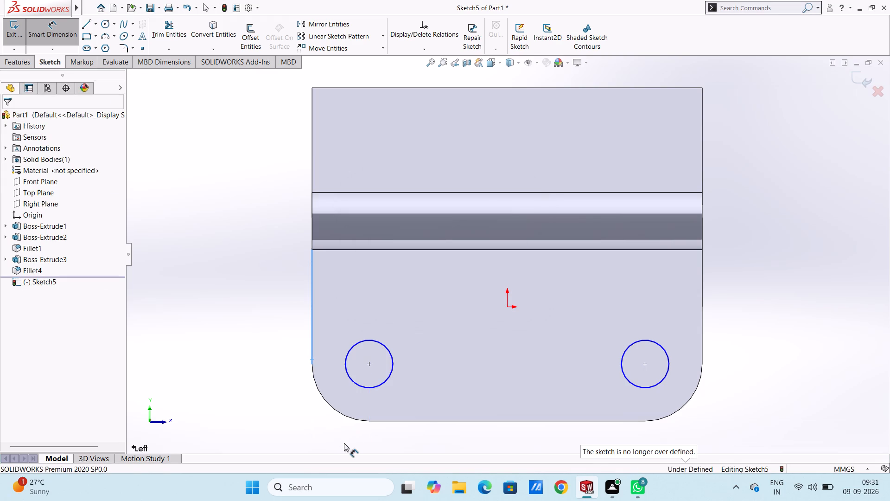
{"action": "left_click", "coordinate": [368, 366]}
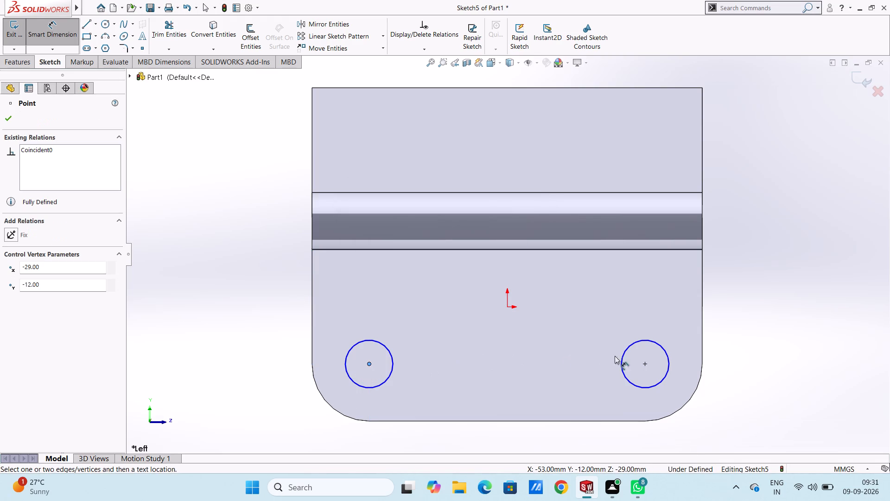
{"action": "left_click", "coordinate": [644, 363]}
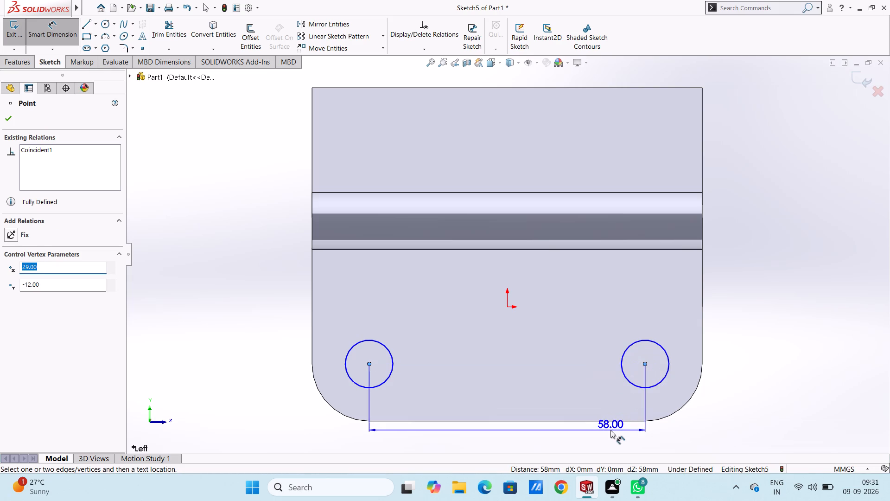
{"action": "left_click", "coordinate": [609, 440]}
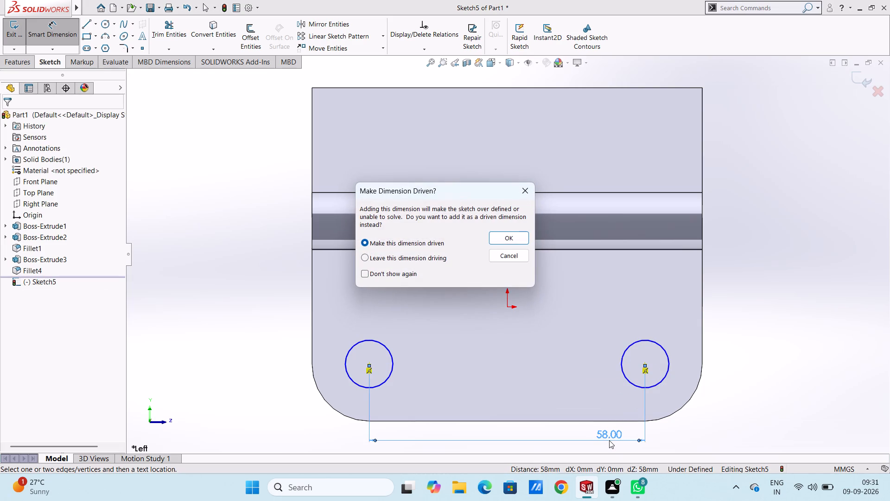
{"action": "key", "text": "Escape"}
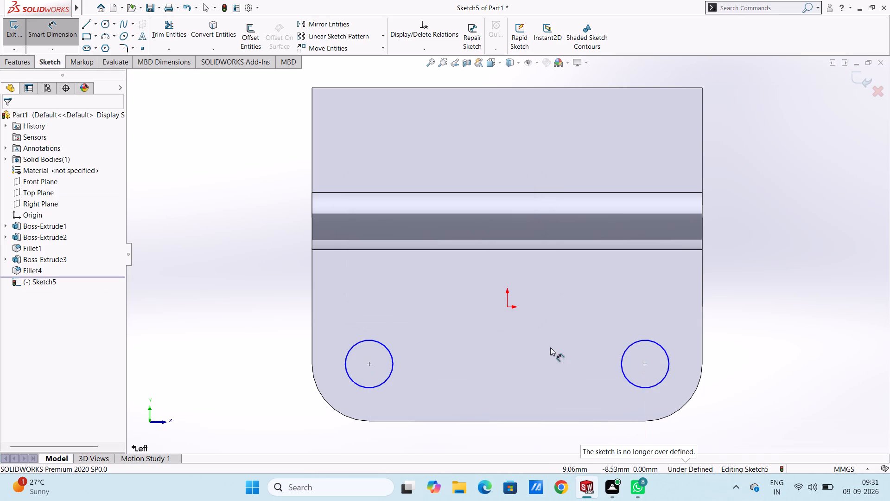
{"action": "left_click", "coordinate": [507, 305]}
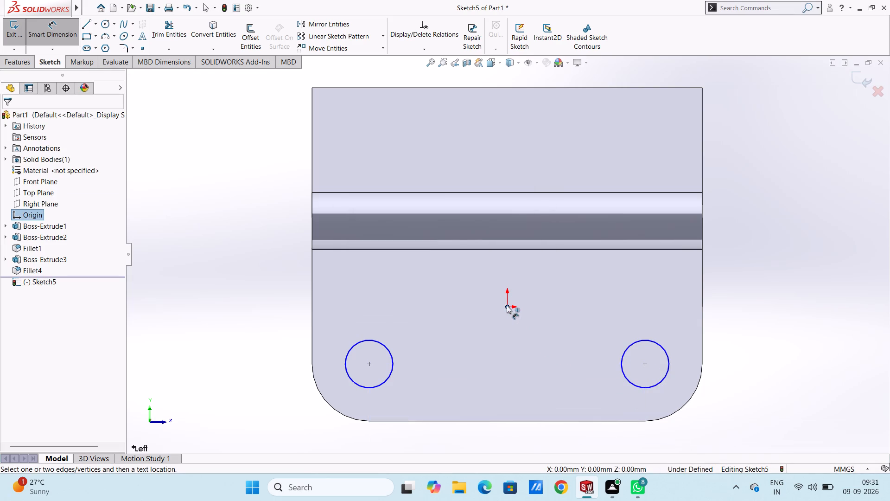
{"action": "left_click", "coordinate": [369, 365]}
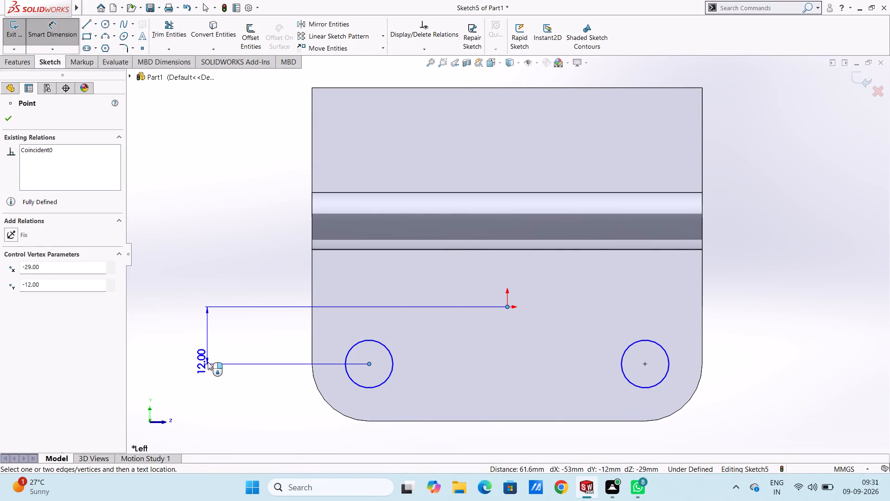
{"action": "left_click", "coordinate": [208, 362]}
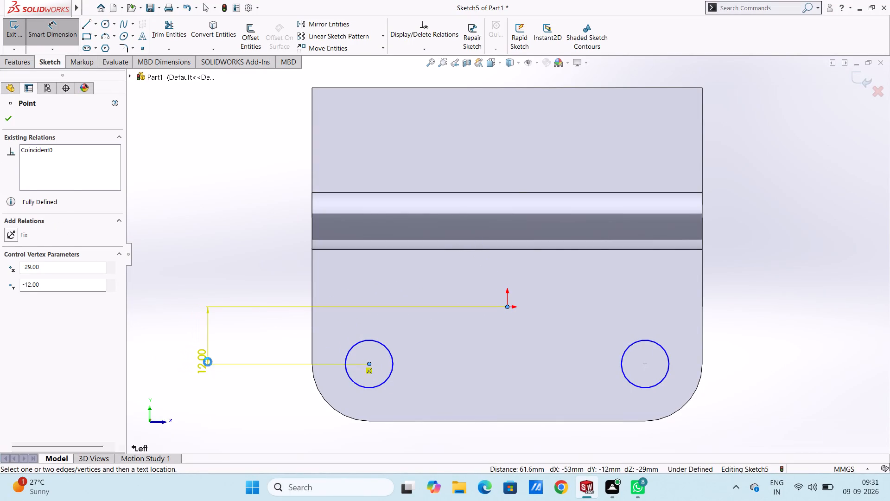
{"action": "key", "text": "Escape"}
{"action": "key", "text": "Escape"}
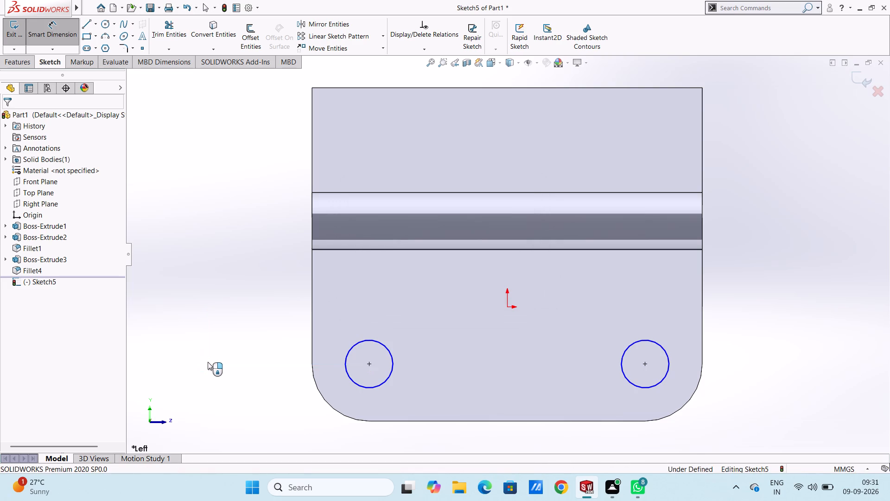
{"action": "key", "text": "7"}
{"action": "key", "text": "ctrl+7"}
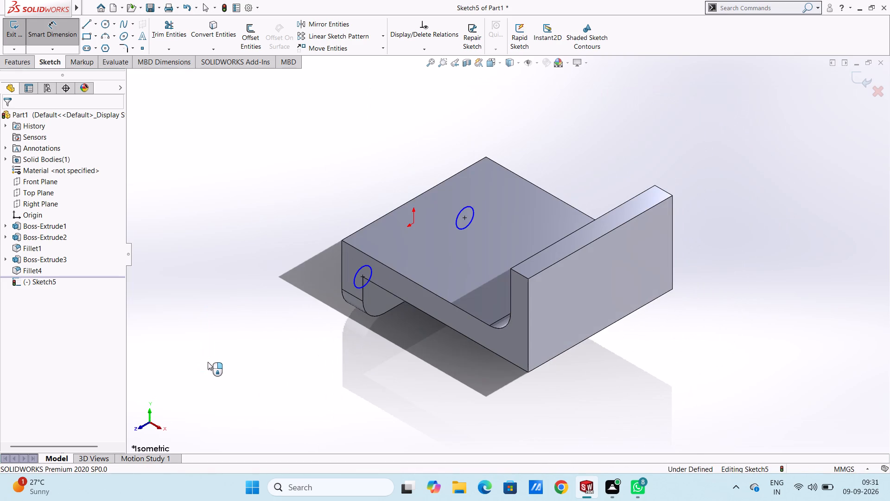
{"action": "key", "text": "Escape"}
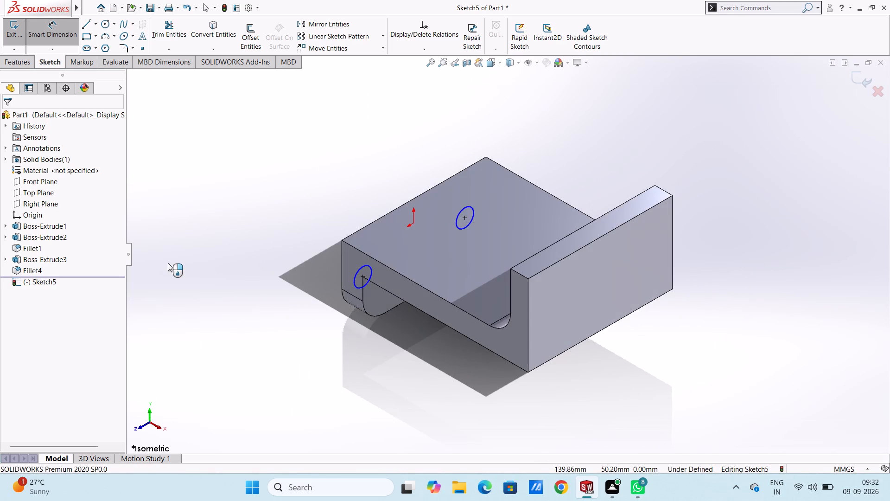
Cut both circles through the flange with an Extruded Cut set to Through All.
{"action": "left_click", "coordinate": [23, 65]}
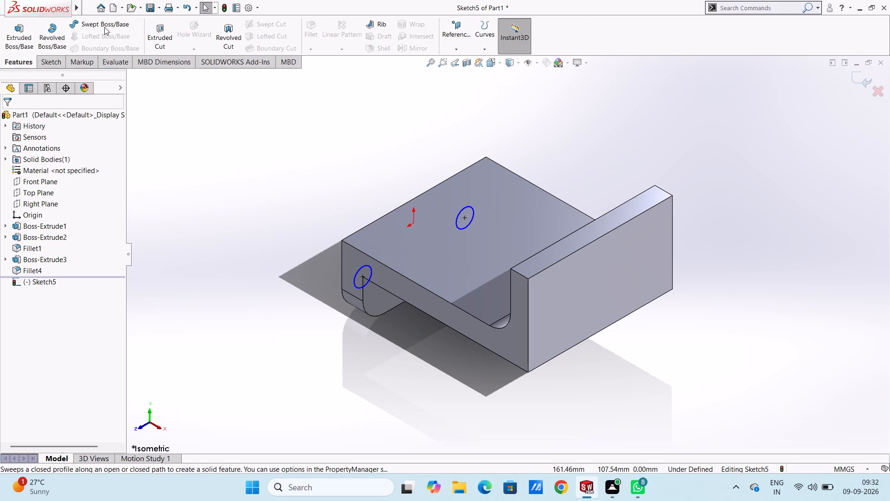
{"action": "left_click", "coordinate": [154, 32]}
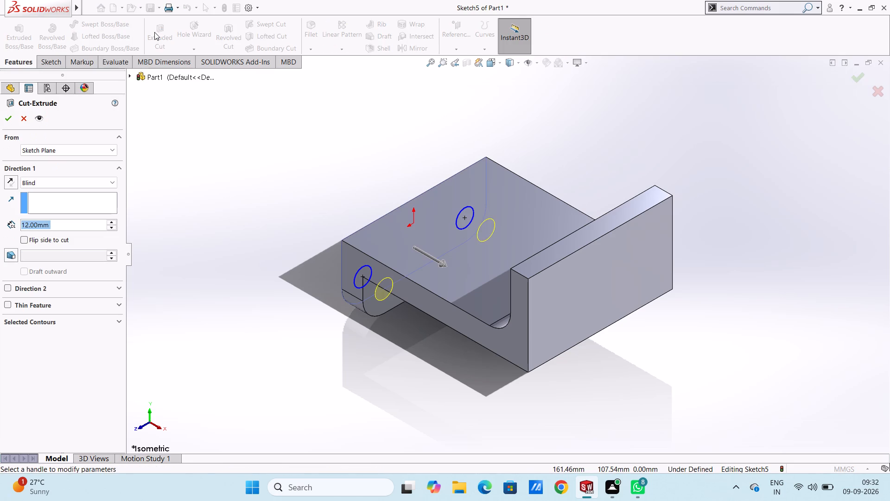
{"action": "left_click", "coordinate": [114, 184]}
{"action": "left_click", "coordinate": [99, 198]}
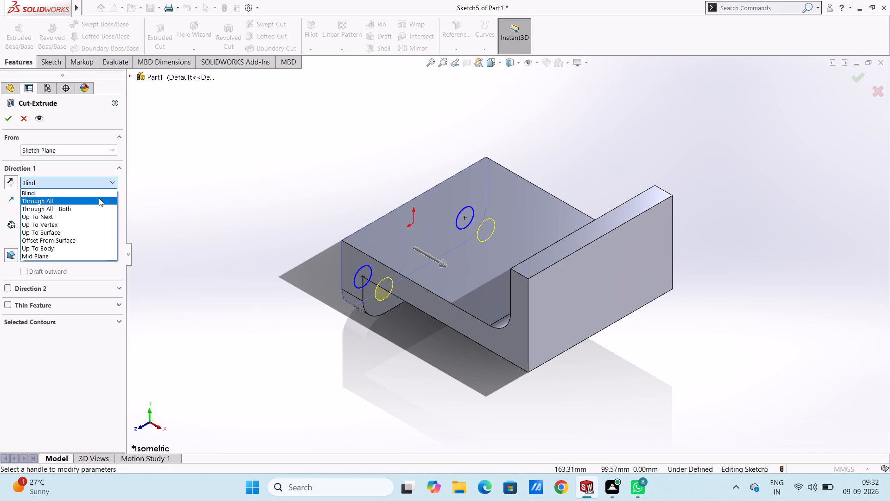
{"action": "left_click", "coordinate": [12, 122]}
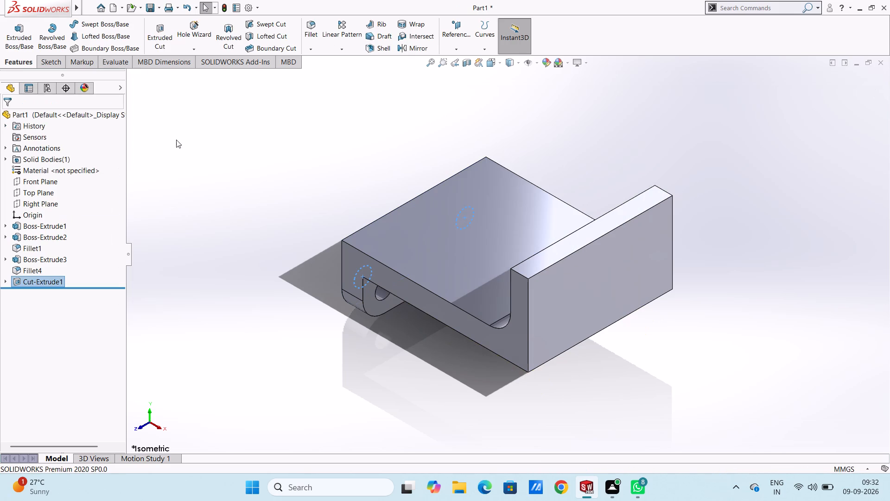
{"action": "left_click", "coordinate": [259, 158]}
Start a sketch on the upright's outer face in Right view and draw an 82 x 24 mm corner rectangle downward from its lower edge.
{"action": "key", "text": "ctrl+3"}
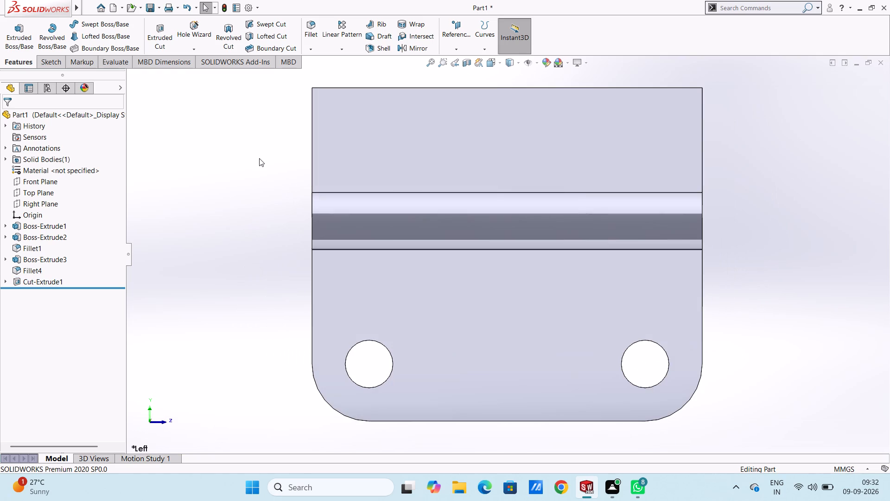
{"action": "key", "text": "ctrl+2"}
{"action": "key", "text": "ctrl+1"}
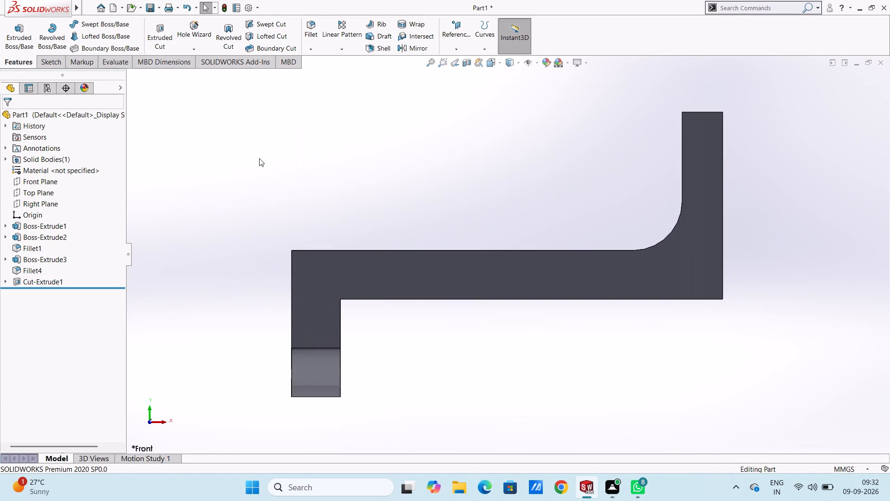
{"action": "key", "text": "ctrl+4"}
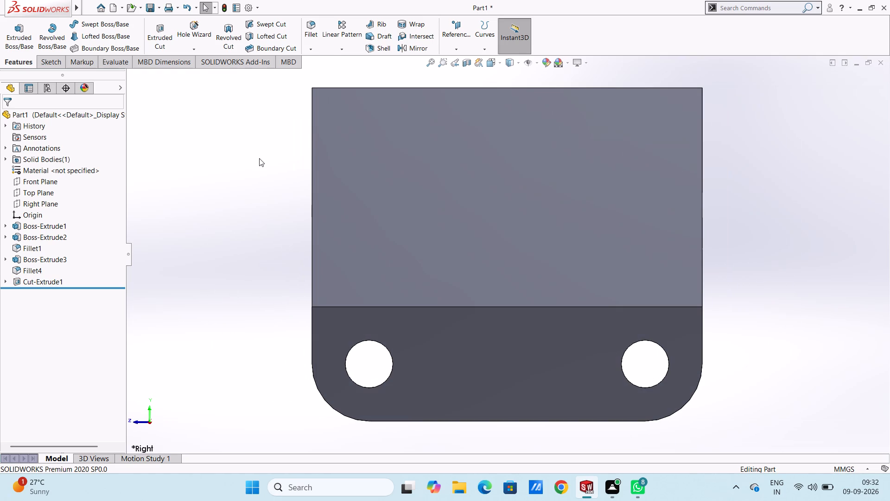
{"action": "left_click", "coordinate": [390, 279]}
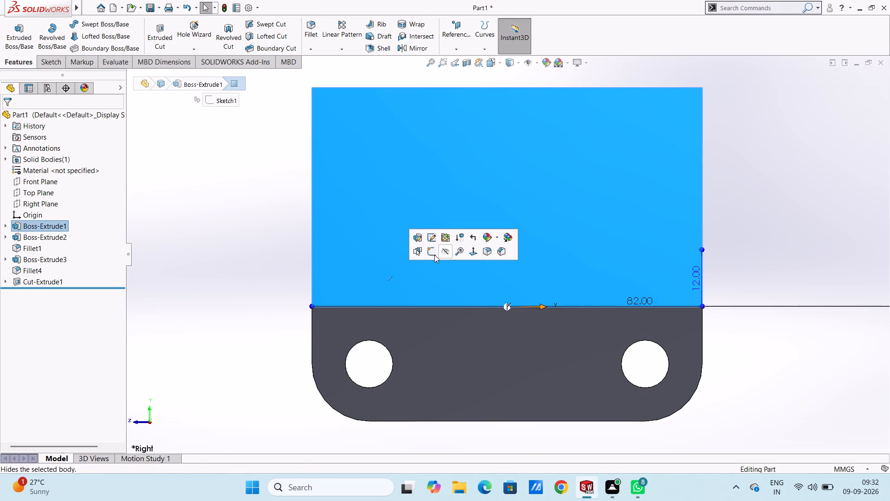
{"action": "left_click", "coordinate": [434, 254]}
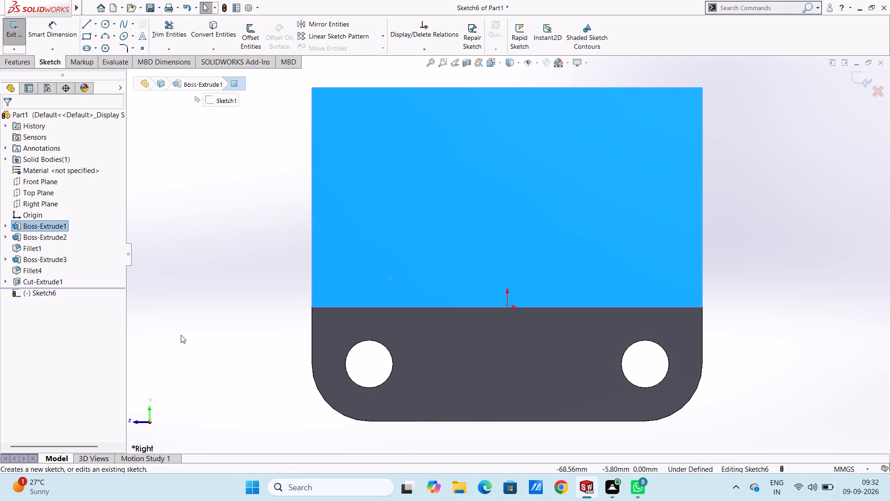
{"action": "left_click", "coordinate": [181, 335]}
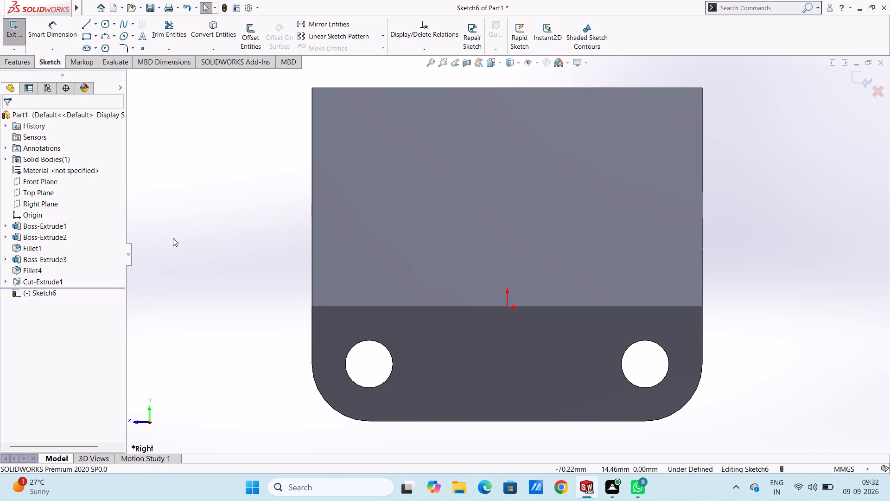
{"action": "left_click", "coordinate": [89, 36]}
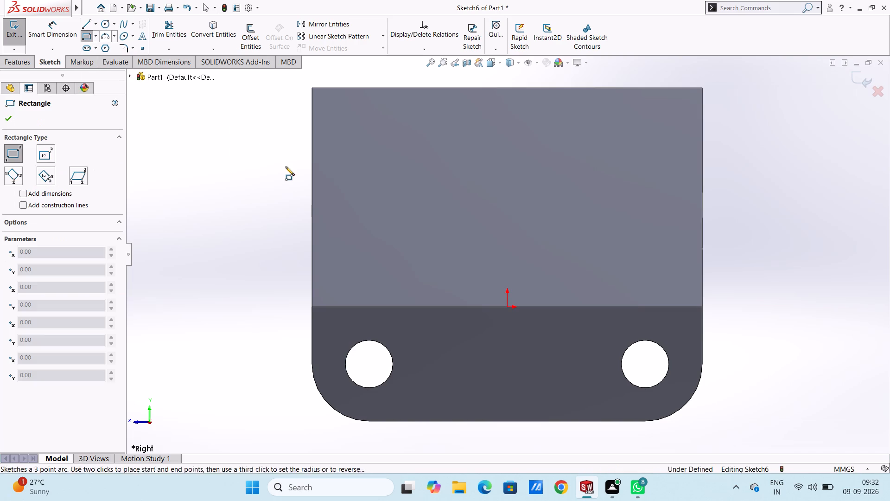
{"action": "left_click", "coordinate": [312, 307]}
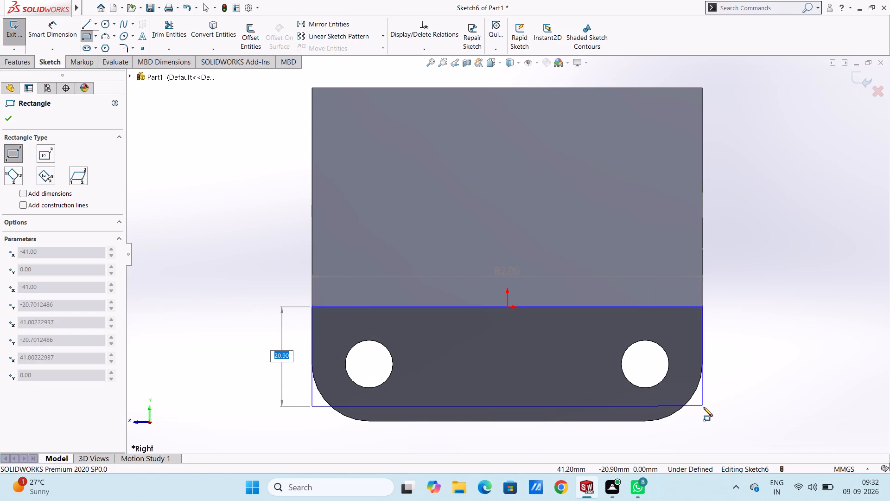
{"action": "type", "text": "24"}
{"action": "key", "text": "Return"}
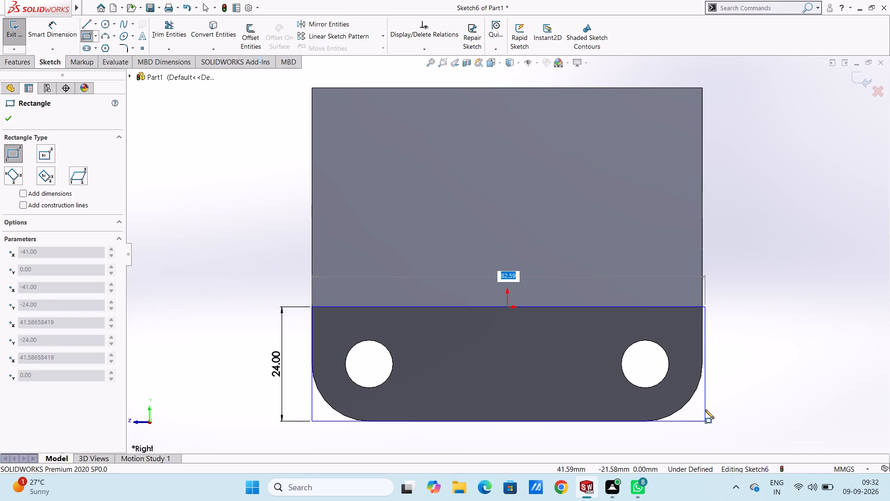
{"action": "key", "text": "8"}
{"action": "key", "text": "2"}
{"action": "key", "text": "Return"}
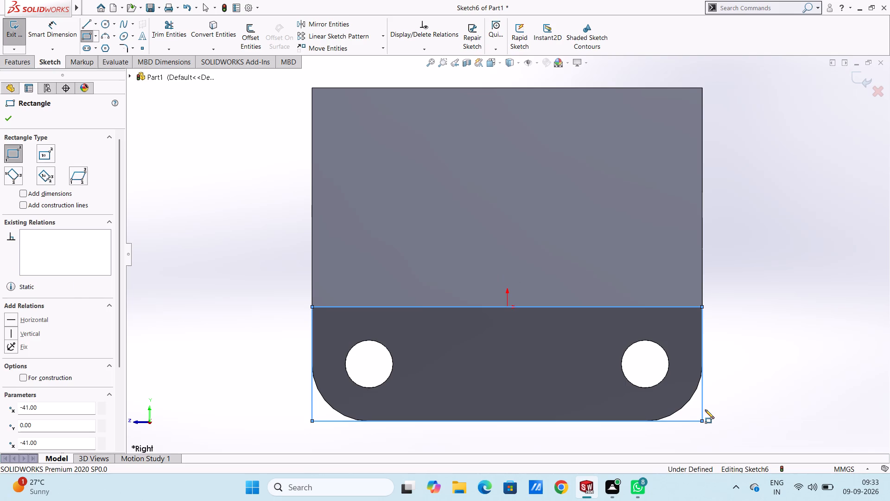
{"action": "key", "text": "Escape"}
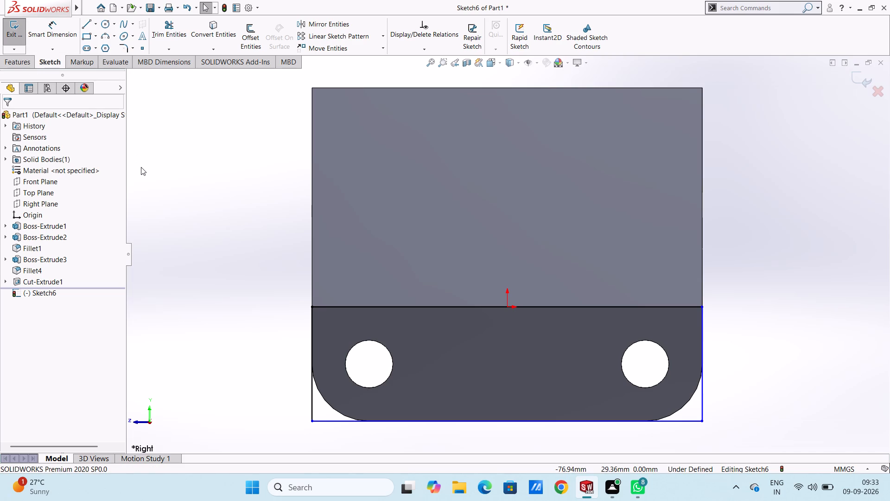
Extrude the 82 x 24 mm rectangle 12 mm as a merged boss, reversed inward beneath the base plate.
{"action": "key", "text": "ctrl+7"}
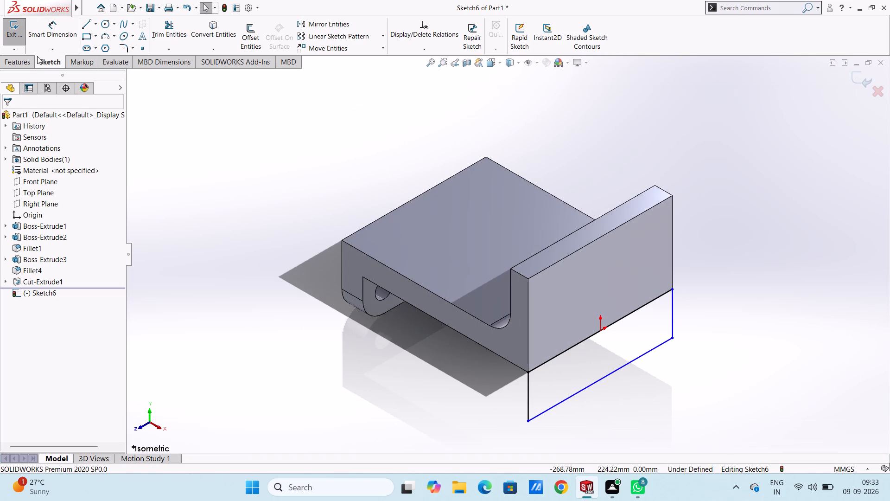
{"action": "left_click", "coordinate": [27, 62]}
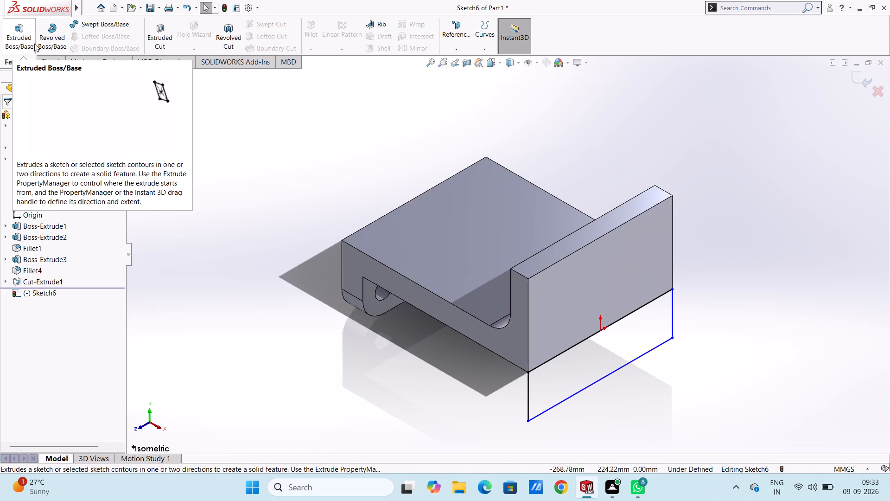
{"action": "left_click", "coordinate": [24, 37]}
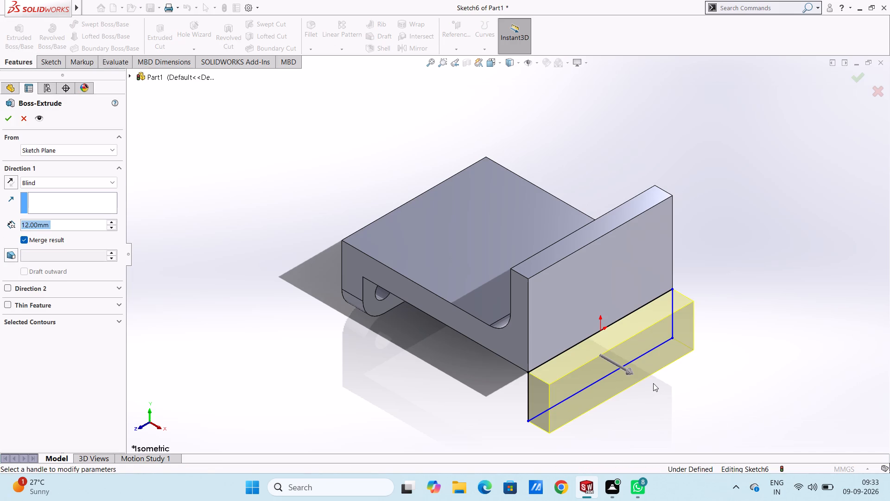
{"action": "left_click", "coordinate": [636, 372]}
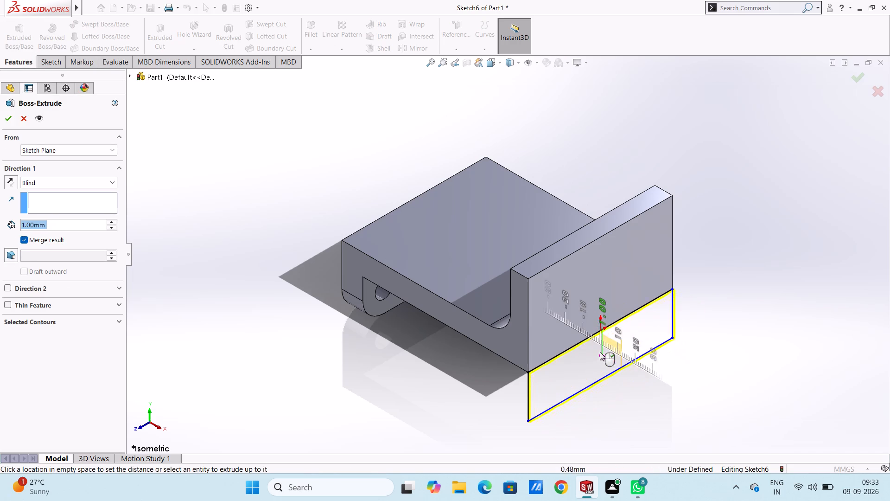
{"action": "type", "text": "12"}
{"action": "key", "text": "Return"}
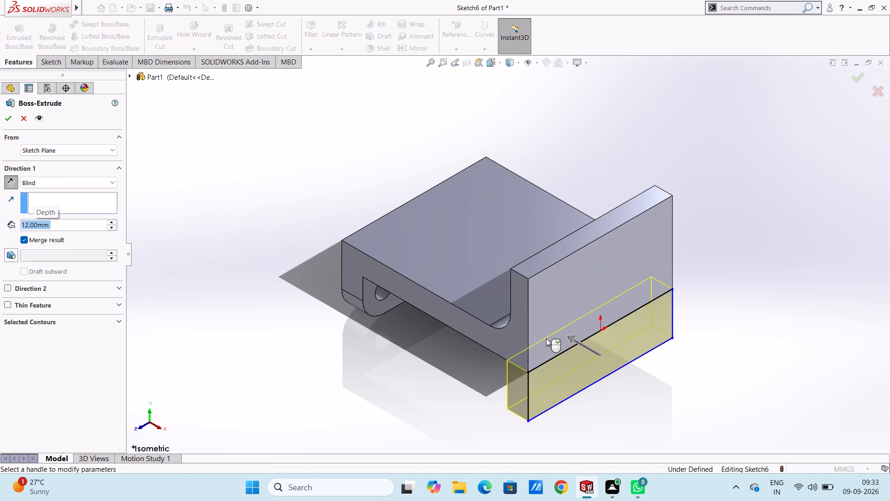
{"action": "left_click", "coordinate": [5, 117]}
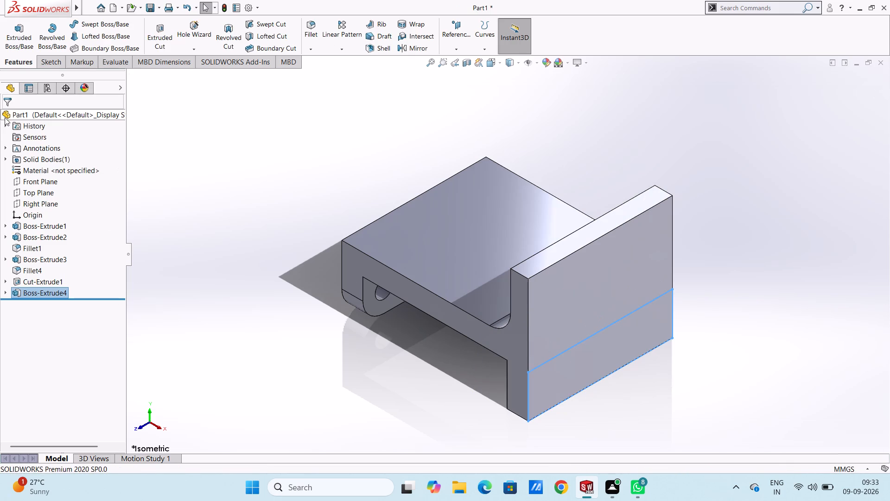
{"action": "left_click", "coordinate": [267, 198]}
Fillet the two lower corner edges of the new flange with a 12 mm symmetric radius.
{"action": "key", "text": "ctrl+4"}
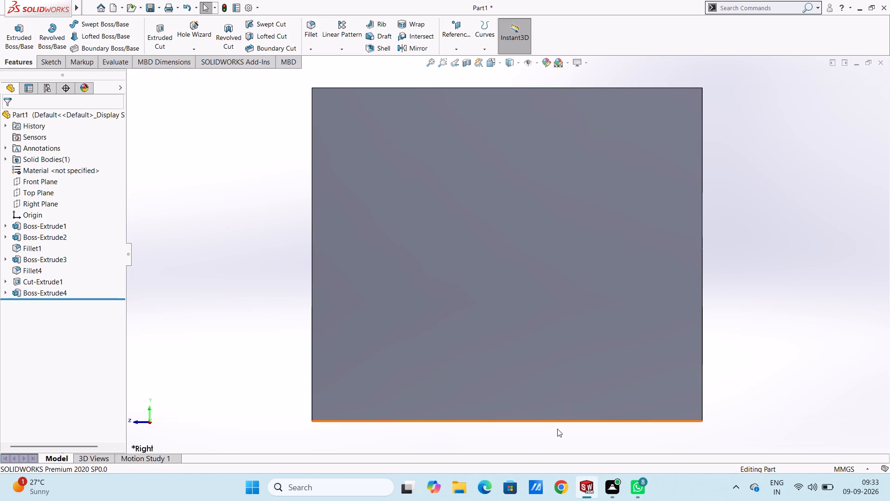
{"action": "scroll", "coordinate": [557, 429], "scroll_direction": "up", "scroll_amount": 3, "text": "ctrl"}
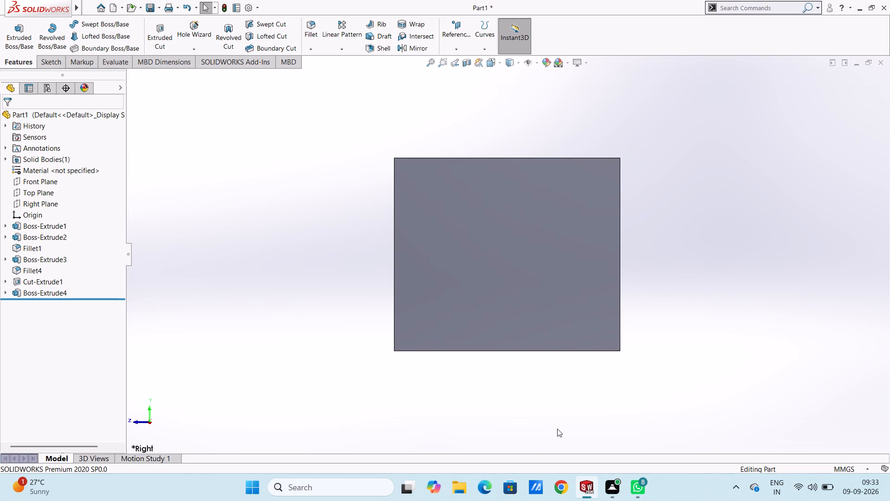
{"action": "right_click", "coordinate": [557, 429]}
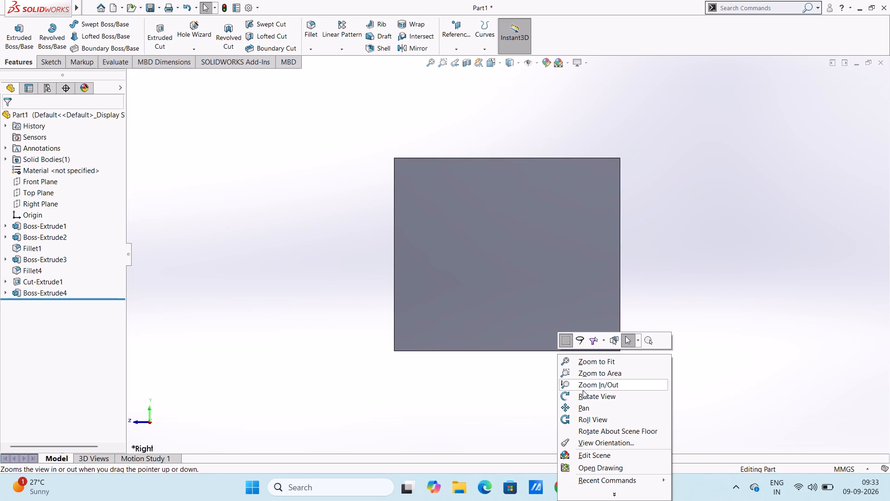
{"action": "left_click", "coordinate": [583, 394]}
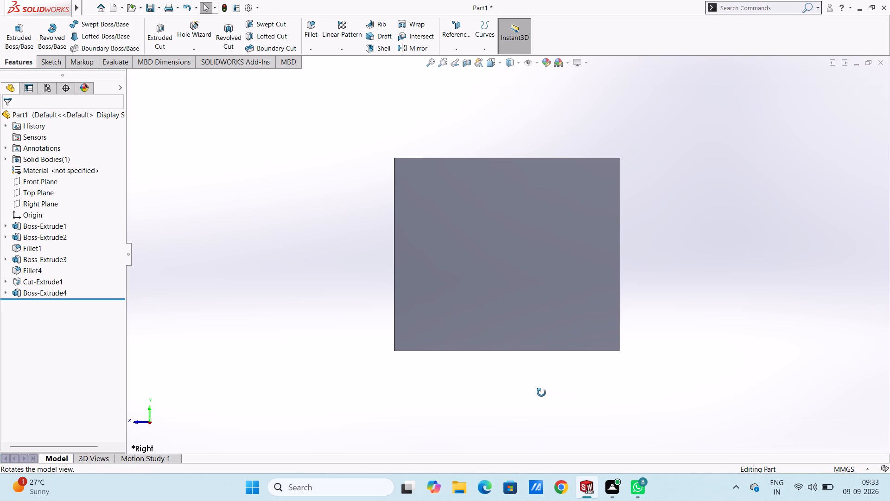
{"action": "left_click_drag", "start_coordinate": [541, 392], "coordinate": [549, 294]}
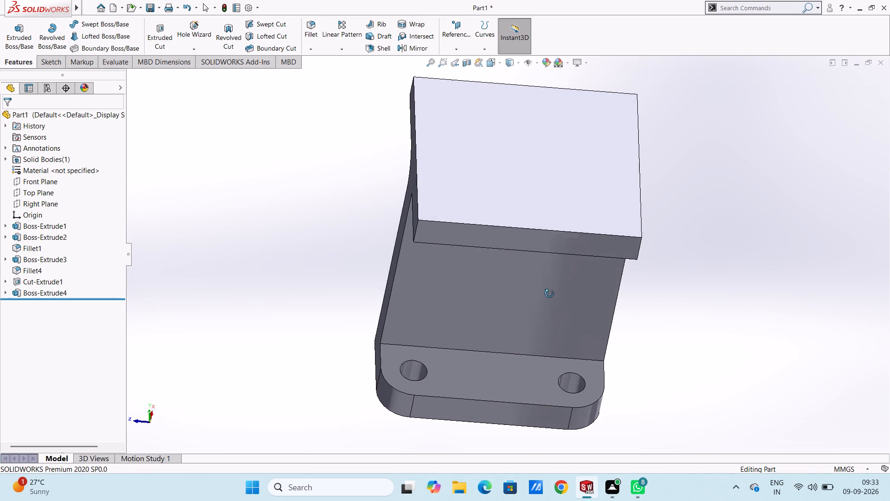
{"action": "left_click_drag", "start_coordinate": [549, 294], "coordinate": [550, 297]}
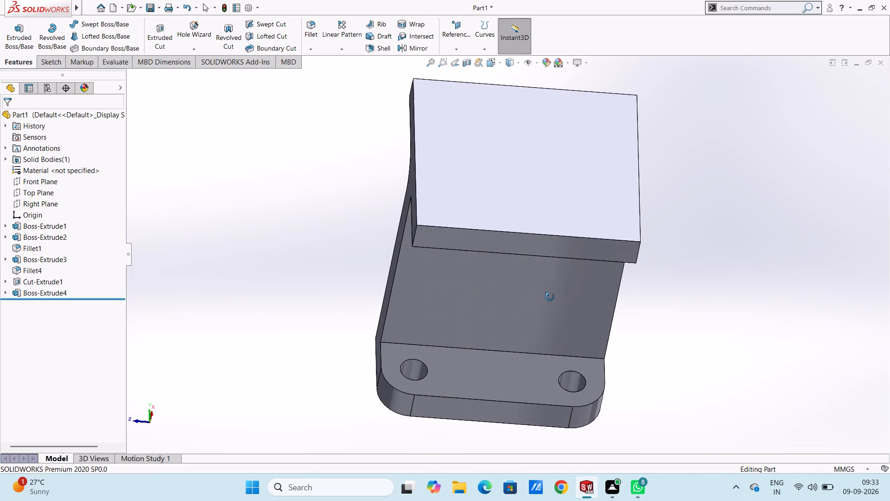
{"action": "key", "text": "Escape"}
{"action": "left_click", "coordinate": [310, 25]}
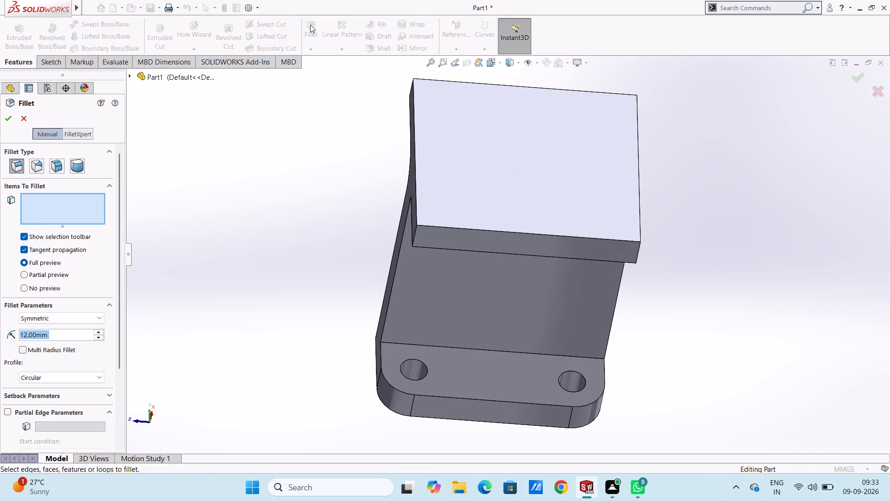
{"action": "left_click", "coordinate": [415, 231]}
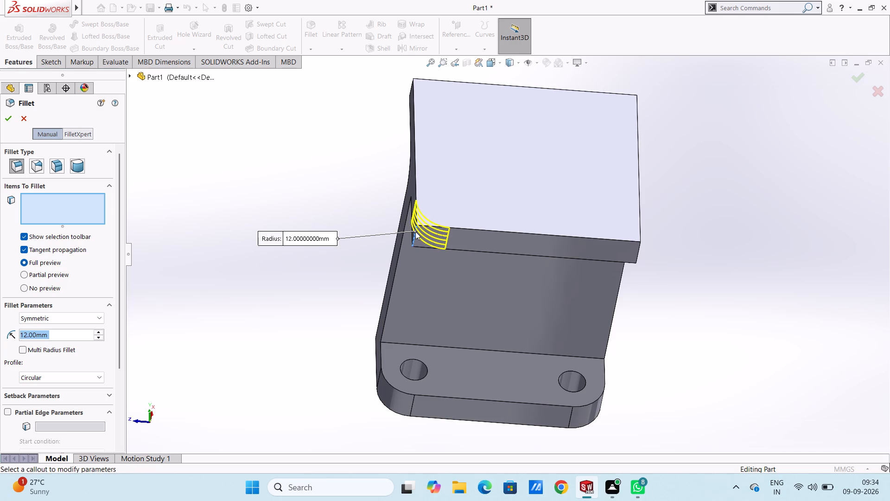
{"action": "left_click", "coordinate": [639, 254]}
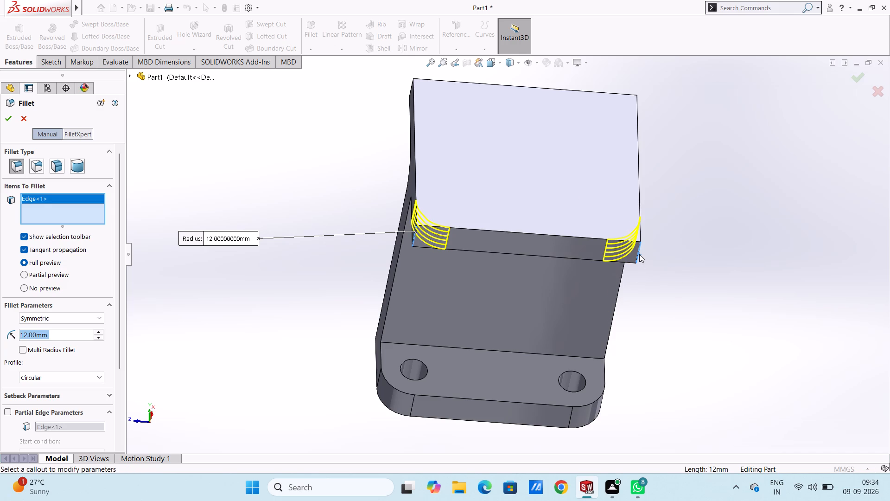
{"action": "left_click", "coordinate": [5, 118]}
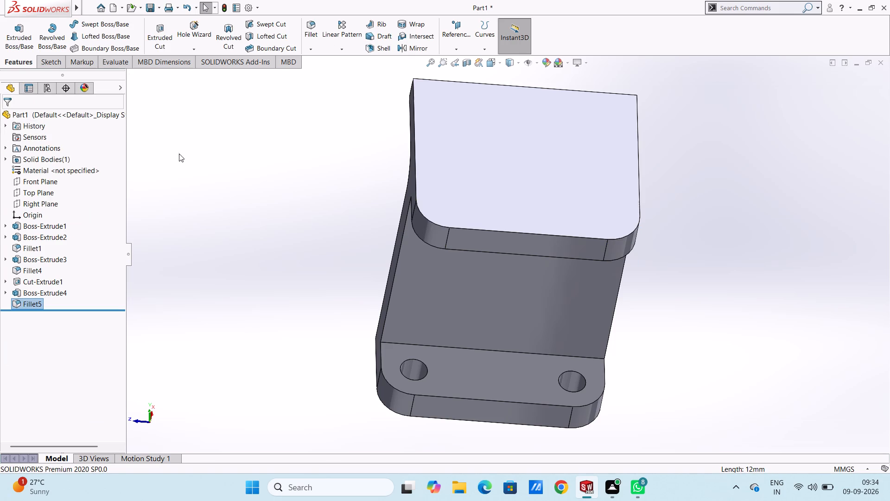
{"action": "left_click", "coordinate": [268, 183]}
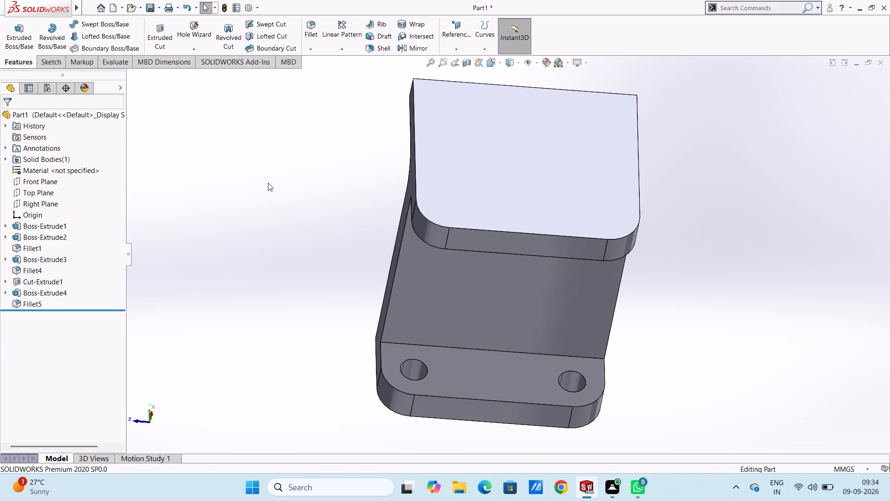
Start a sketch on the flange's outer face in Right view and draw two 5 mm radius circles centred on the rounded corners' arc centres.
{"action": "key", "text": "ctrl+4"}
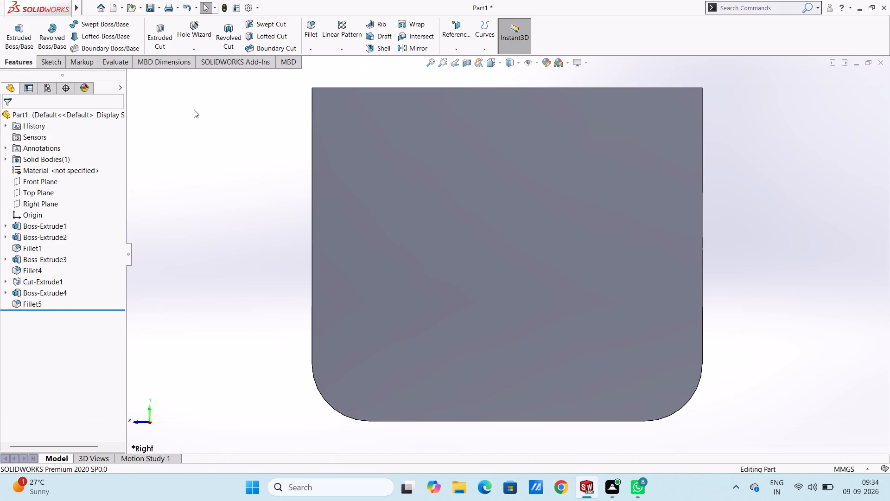
{"action": "left_click", "coordinate": [430, 346]}
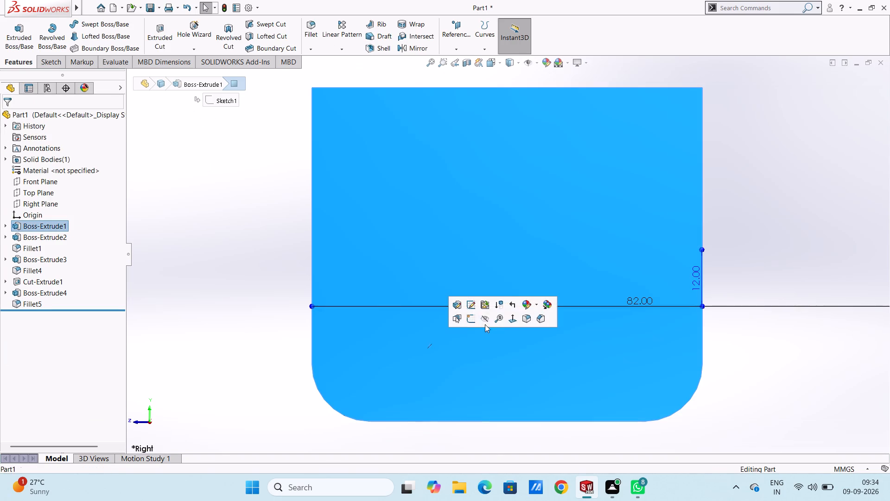
{"action": "left_click", "coordinate": [471, 320]}
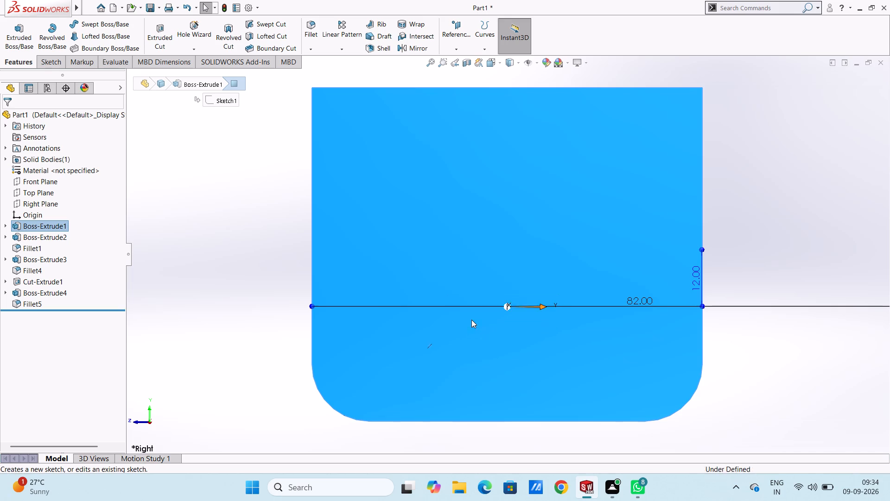
{"action": "left_click", "coordinate": [226, 351]}
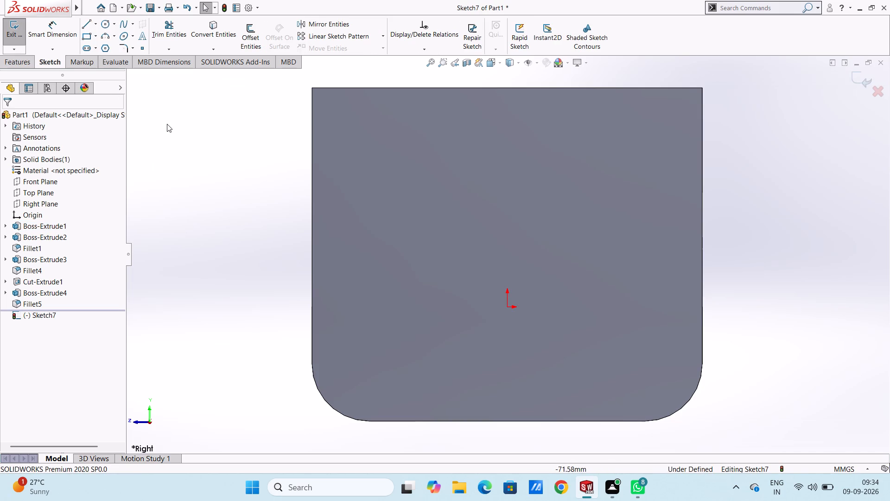
{"action": "left_click", "coordinate": [107, 27]}
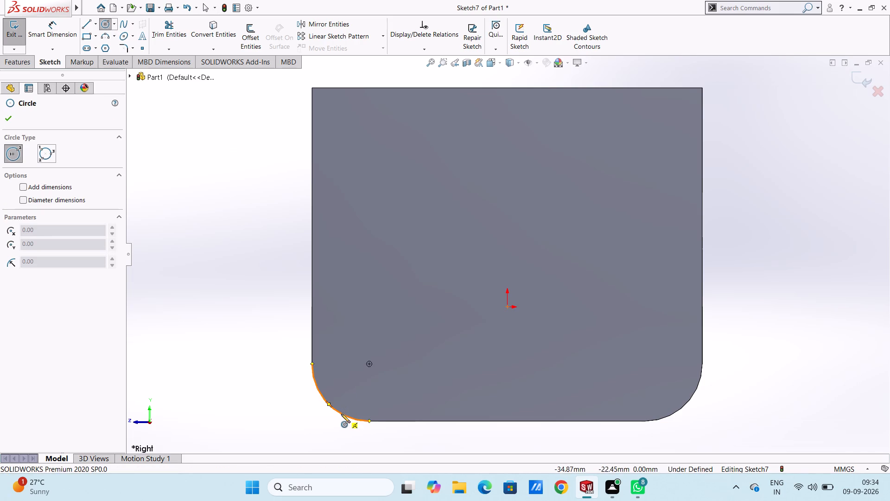
{"action": "left_click", "coordinate": [369, 364]}
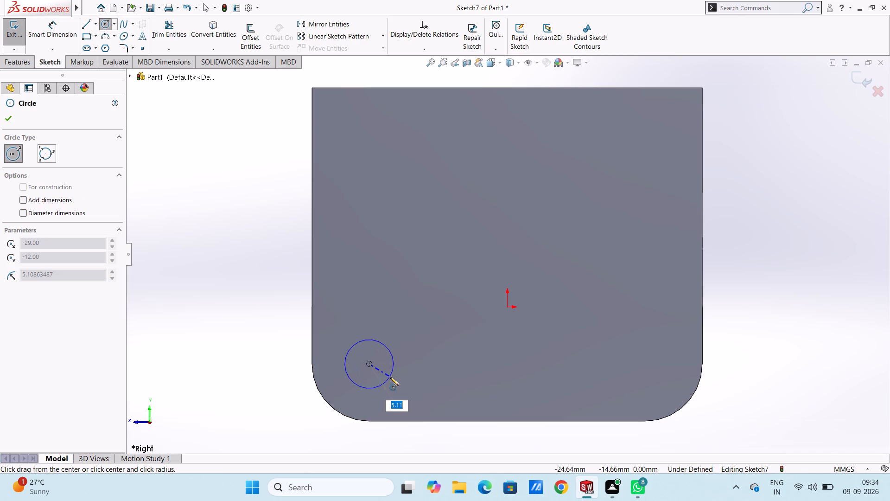
{"action": "key", "text": "5"}
{"action": "key", "text": "Return"}
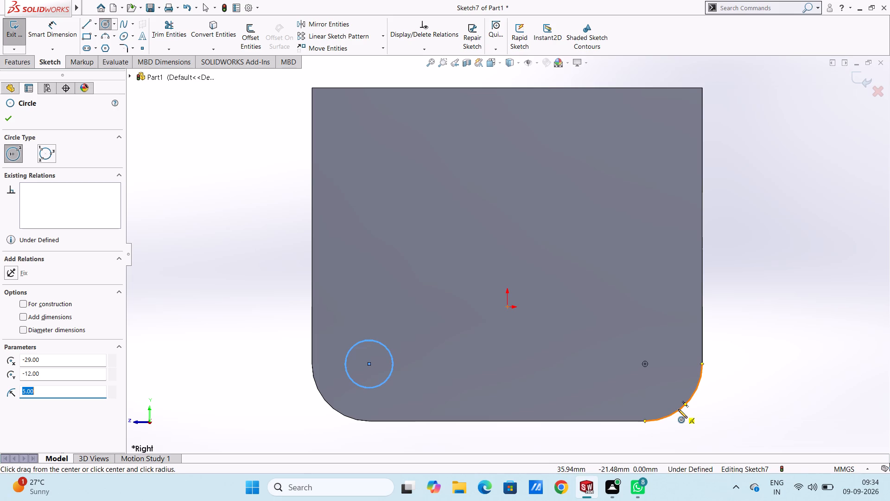
{"action": "left_click", "coordinate": [645, 363]}
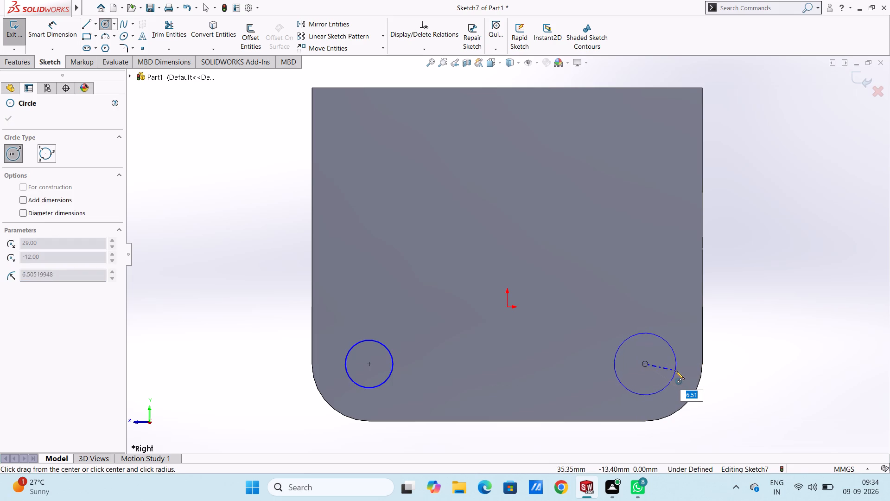
{"action": "key", "text": "5"}
{"action": "key", "text": "Return"}
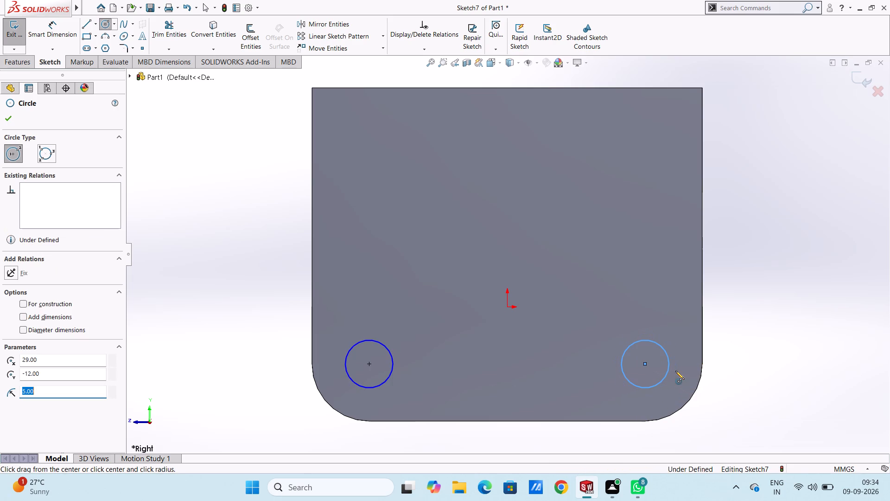
{"action": "key", "text": "Escape"}
{"action": "key", "text": "Escape"}
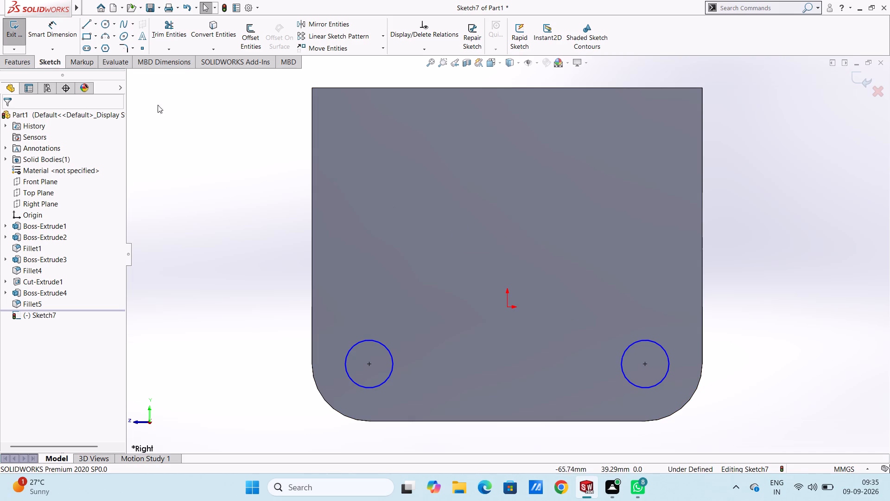
Add 10 mm diameter dimensions to both circles with Smart Dimension.
{"action": "left_click", "coordinate": [42, 30]}
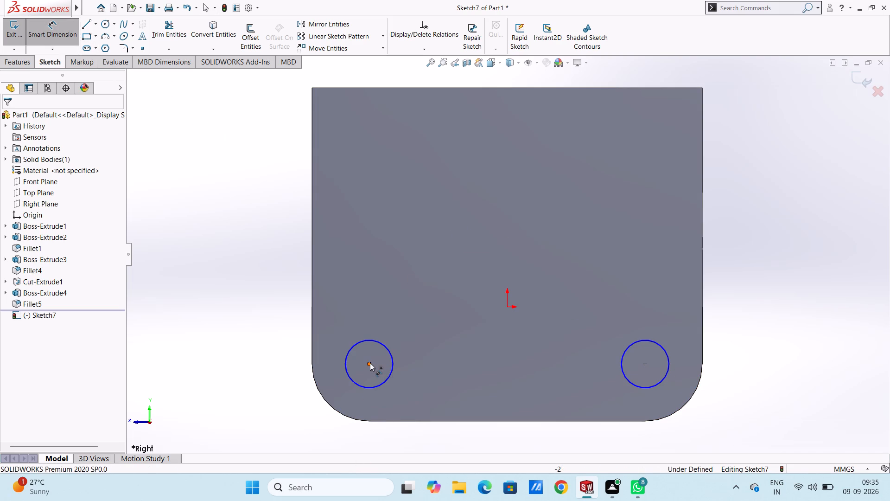
{"action": "left_click", "coordinate": [351, 347]}
{"action": "left_click", "coordinate": [254, 264]}
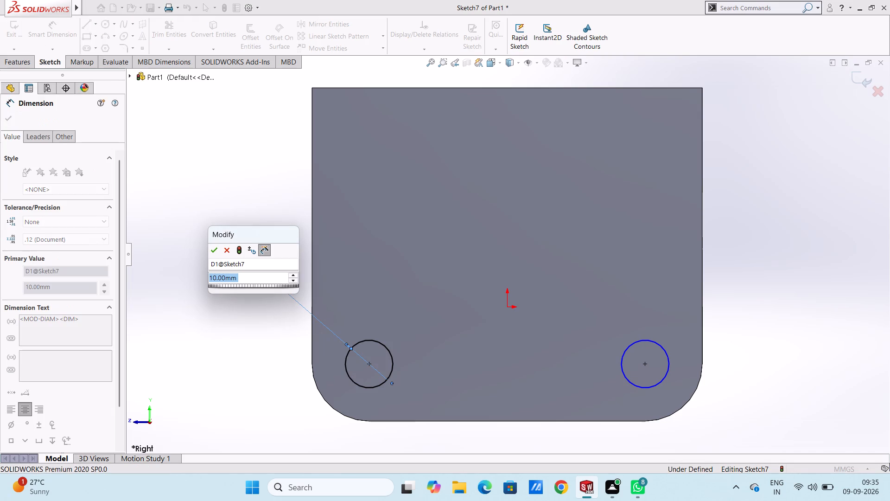
{"action": "key", "text": "Return"}
{"action": "left_click", "coordinate": [272, 328]}
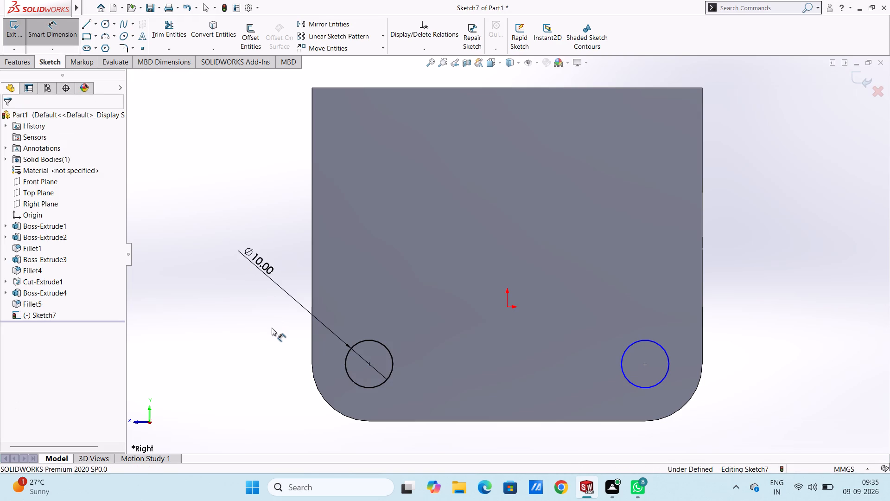
{"action": "left_click", "coordinate": [667, 353]}
{"action": "left_click", "coordinate": [842, 265]}
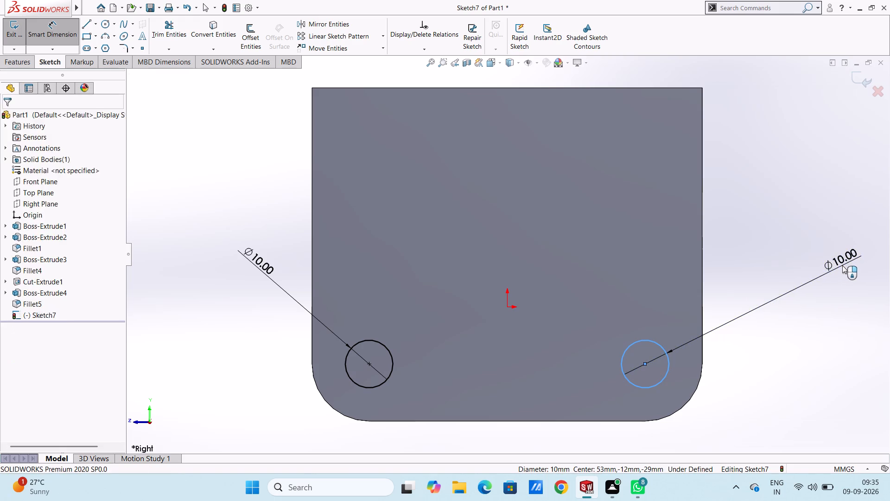
{"action": "key", "text": "Return"}
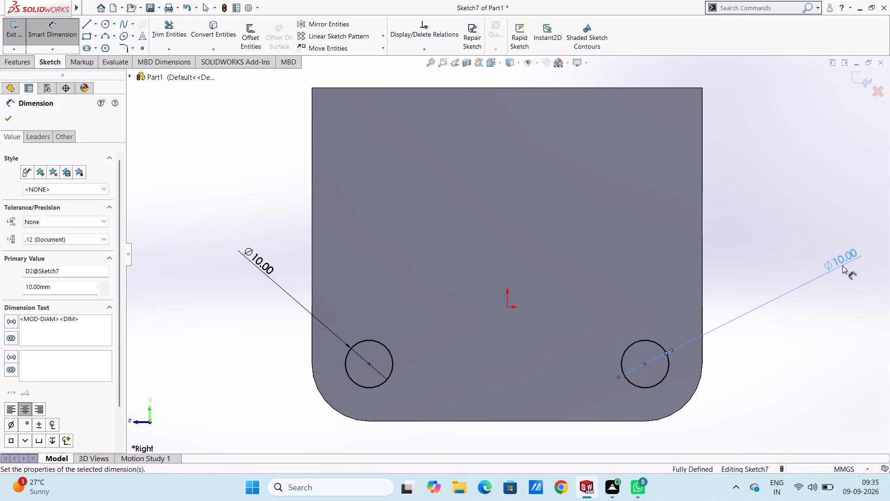
Extrude-cut the two 10 mm circles through the new flange with a 12 mm blind depth.
{"action": "key", "text": "Escape"}
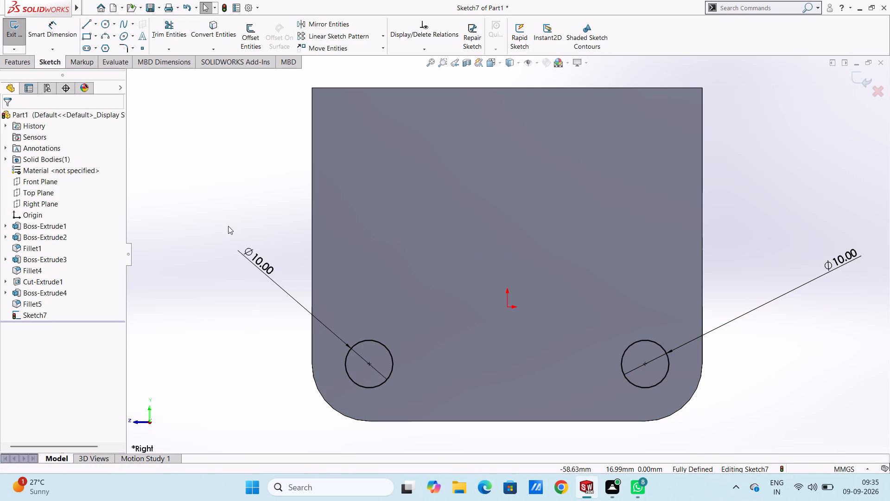
{"action": "key", "text": "ctrl+7"}
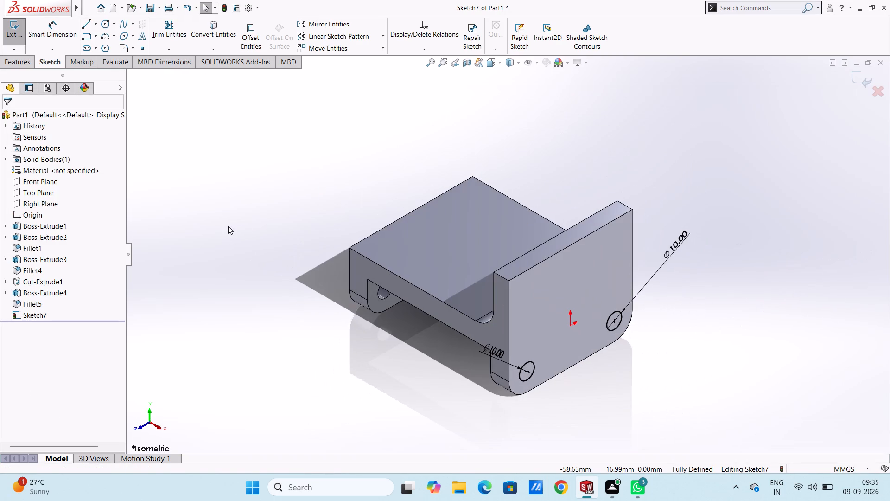
{"action": "left_click", "coordinate": [12, 65]}
{"action": "left_click", "coordinate": [166, 38]}
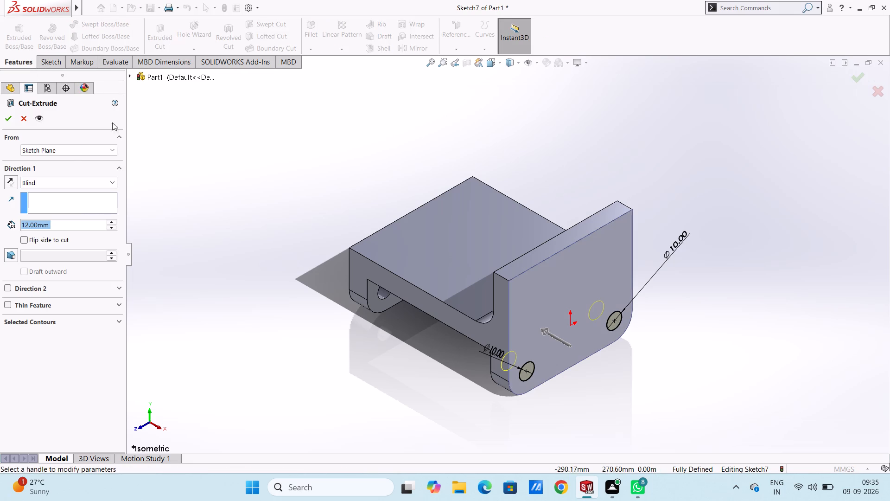
{"action": "left_click", "coordinate": [5, 118]}
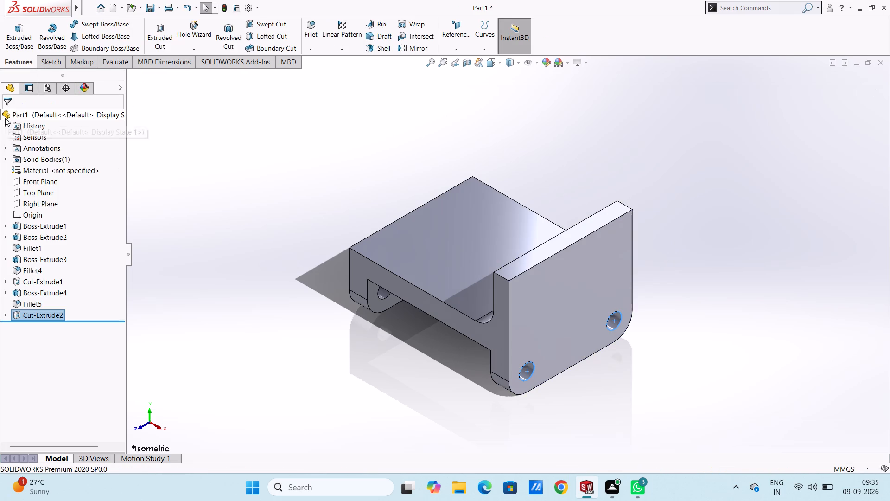
{"action": "left_click", "coordinate": [249, 148]}
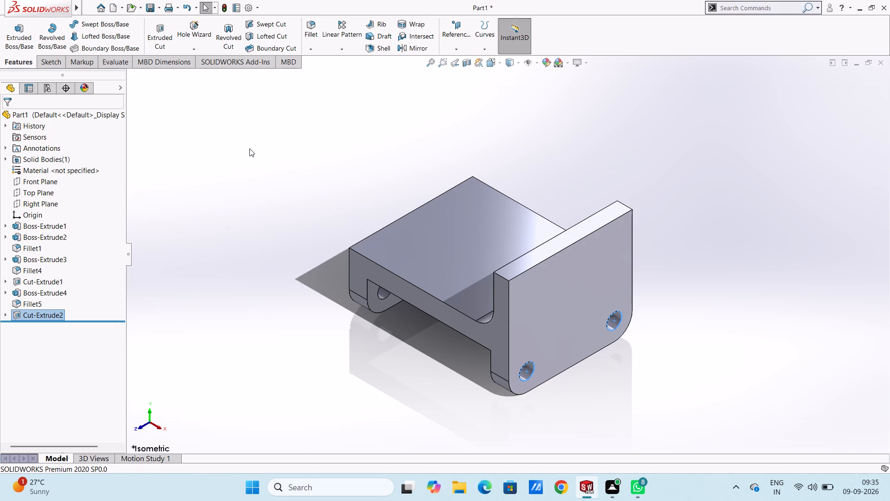
Start a reference plane in Front view with the Front Plane as its first reference.
{"action": "key", "text": "ctrl+4"}
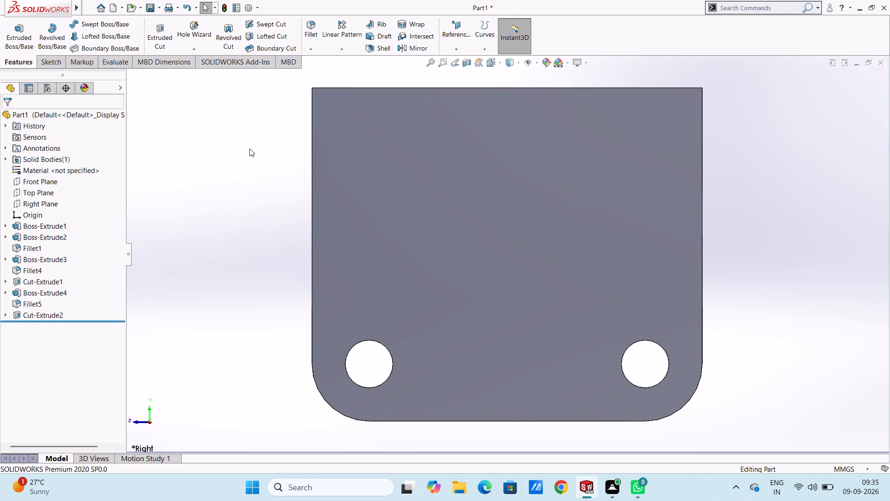
{"action": "key", "text": "ctrl+7"}
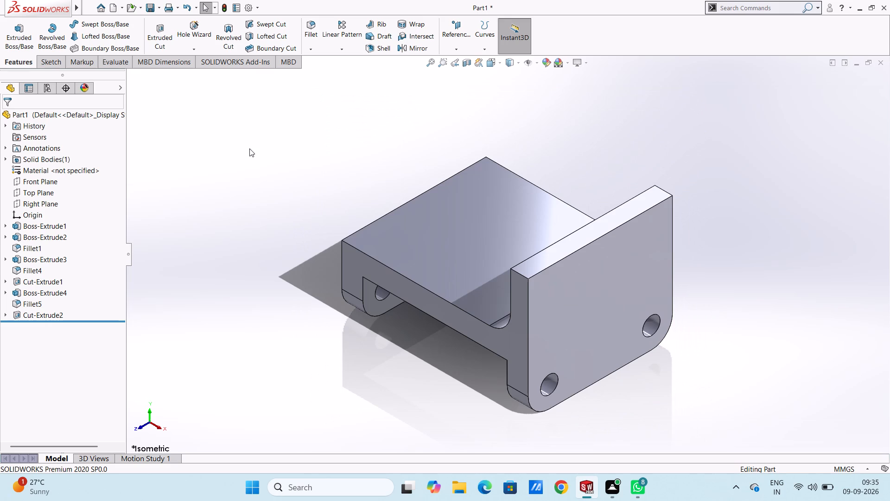
{"action": "key", "text": "ctrl+5"}
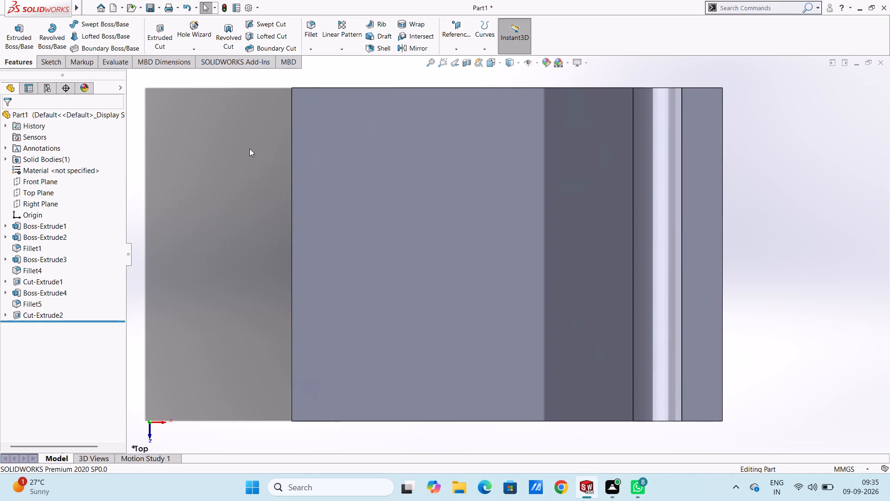
{"action": "key", "text": "ctrl+1"}
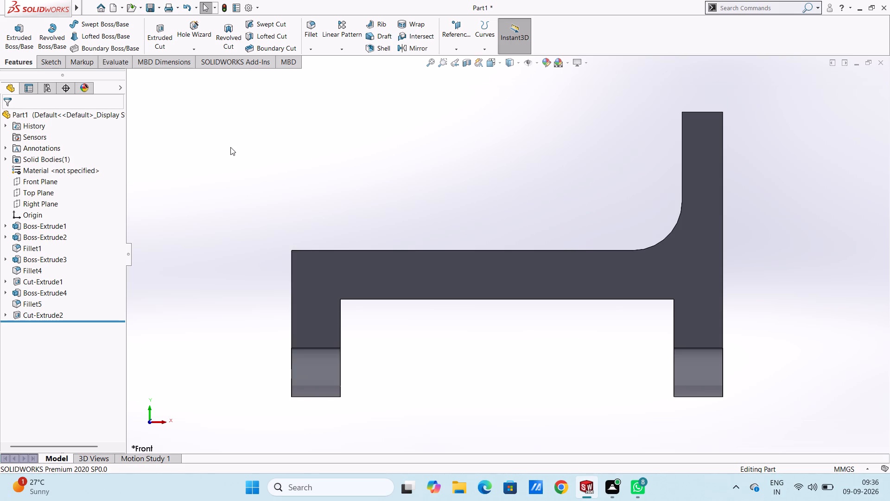
{"action": "left_click", "coordinate": [451, 33]}
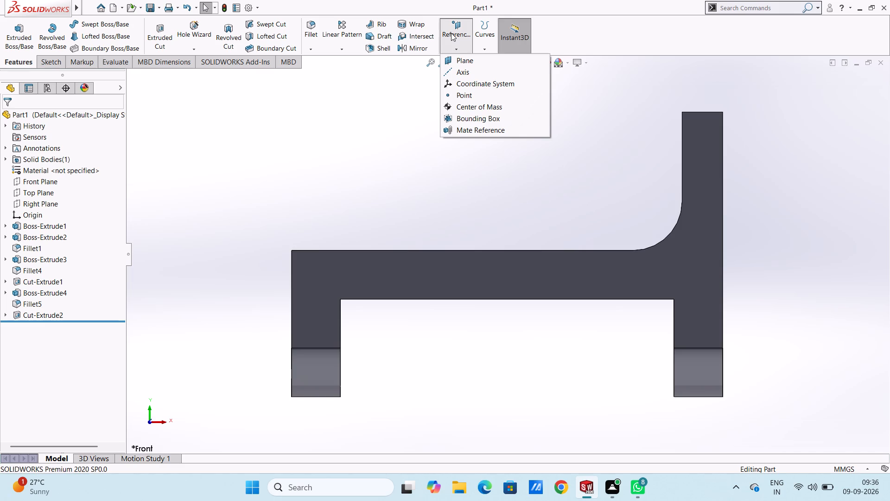
{"action": "left_click", "coordinate": [462, 63]}
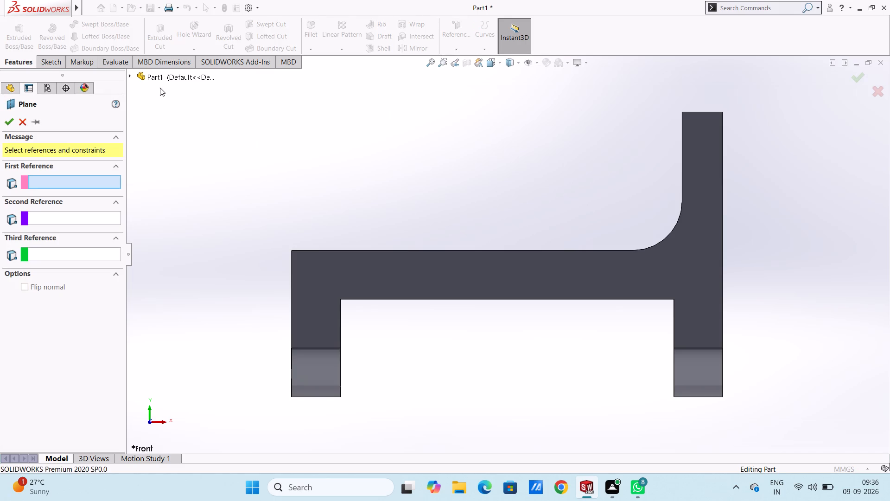
{"action": "left_click", "coordinate": [154, 82]}
{"action": "left_click", "coordinate": [153, 75]}
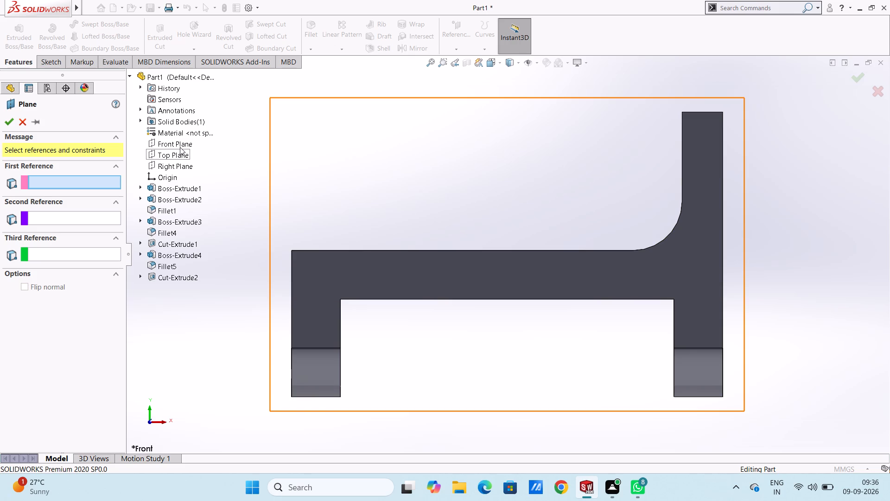
{"action": "left_click", "coordinate": [180, 147]}
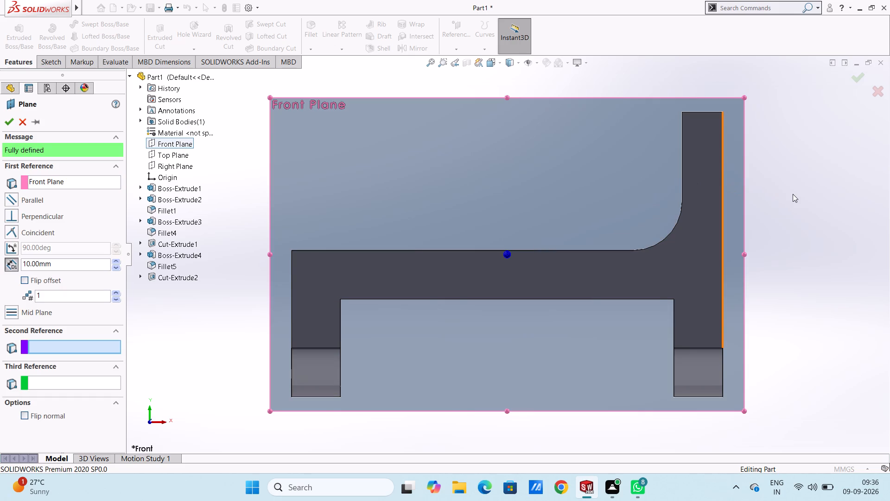
{"action": "right_click", "coordinate": [795, 194]}
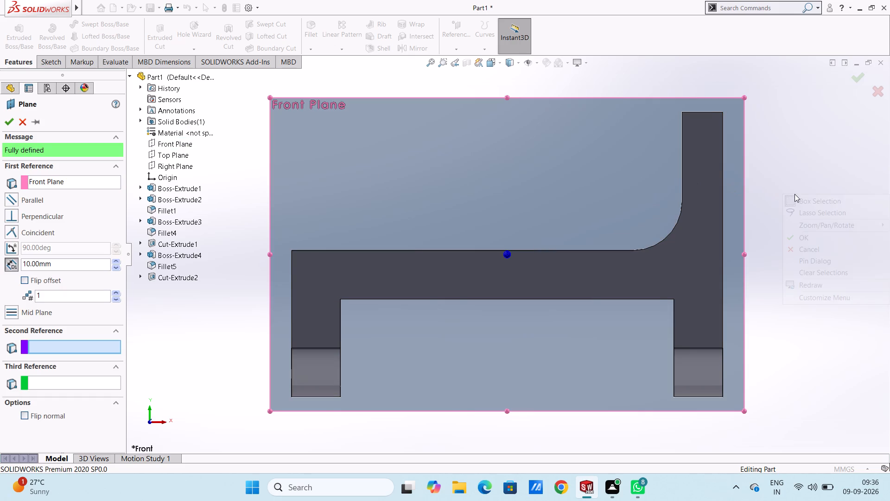
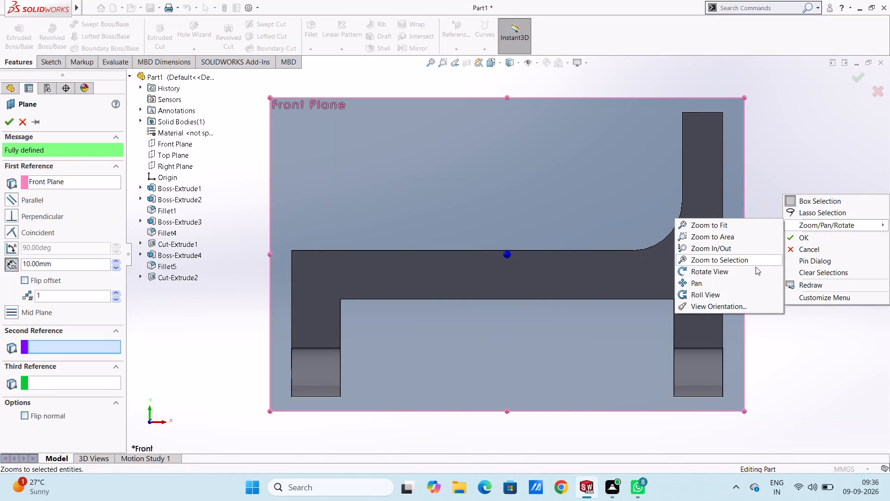
Set the reference plane's offset distance from the Front Plane to 0 mm and create the plane.
{"action": "left_click", "coordinate": [753, 269]}
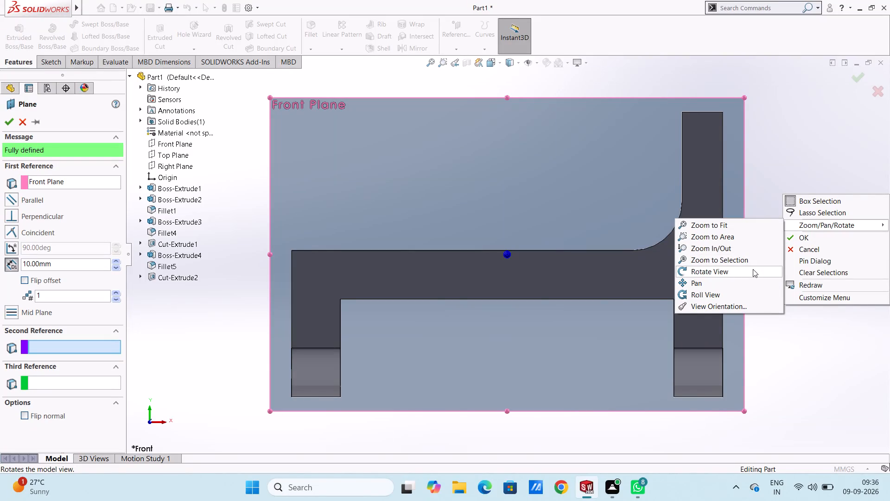
{"action": "left_click_drag", "start_coordinate": [817, 211], "coordinate": [813, 225]}
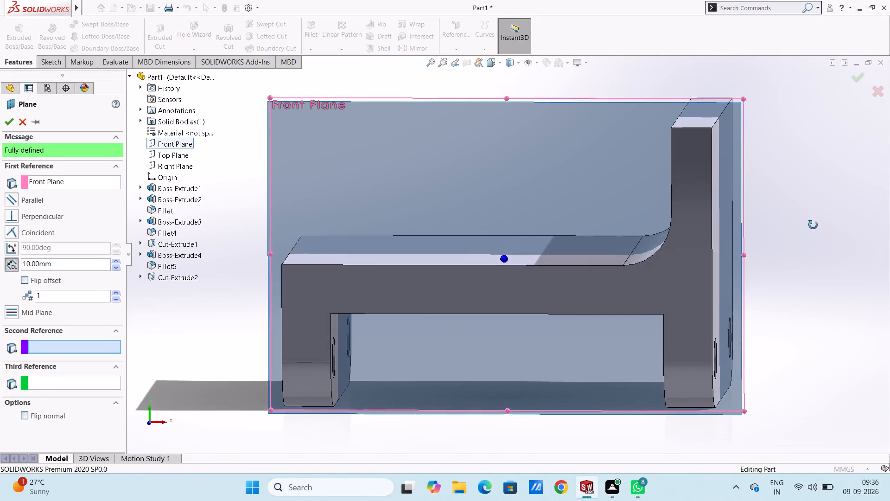
{"action": "left_click_drag", "start_coordinate": [813, 225], "coordinate": [811, 266]}
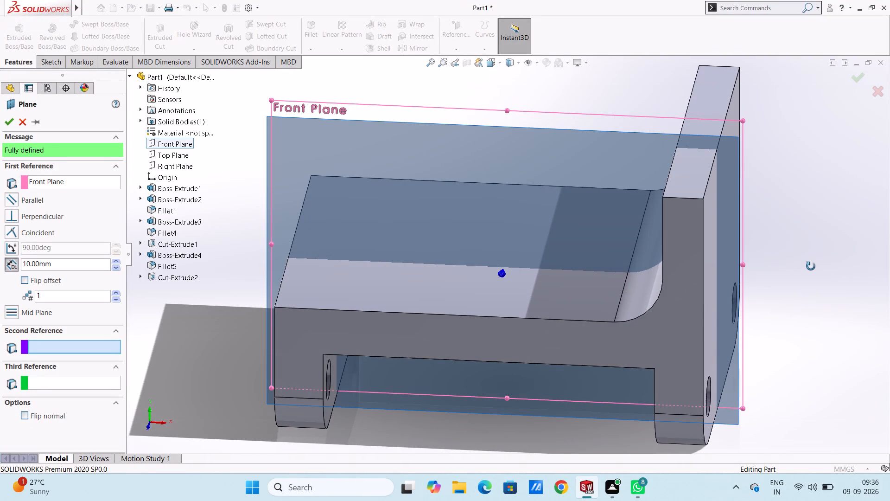
{"action": "key", "text": "Escape"}
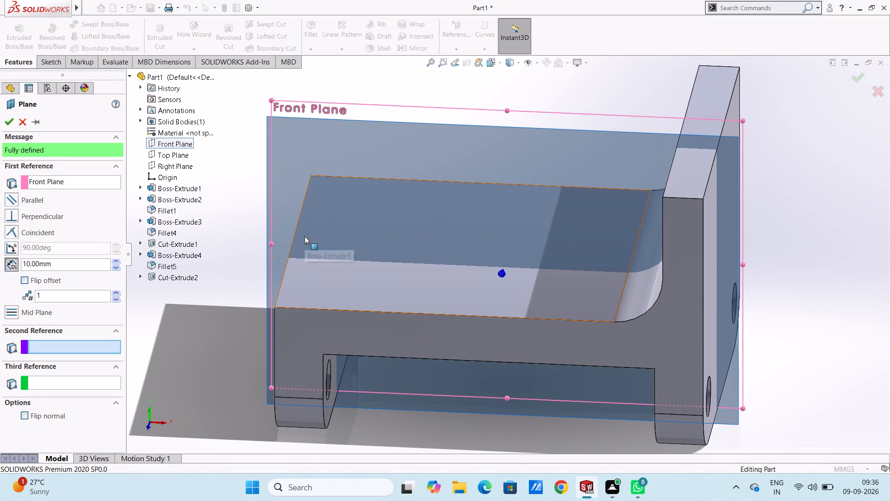
{"action": "left_click", "coordinate": [71, 268]}
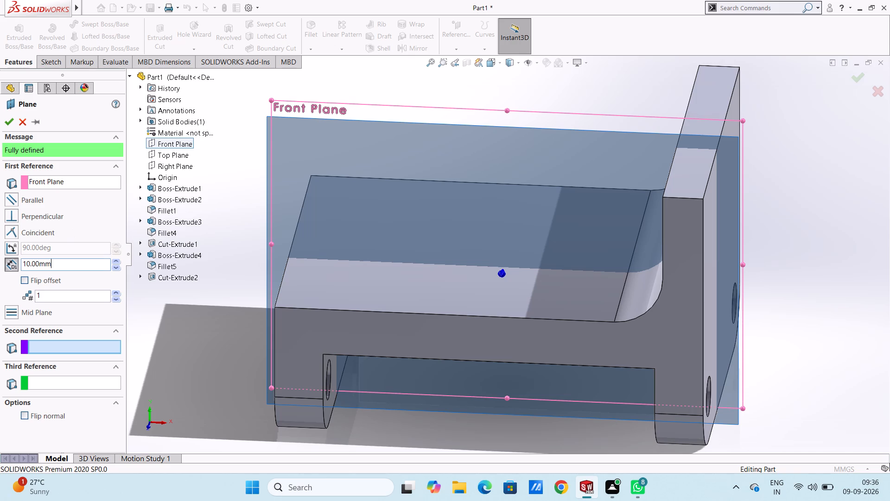
{"action": "triple_click", "coordinate": [71, 268]}
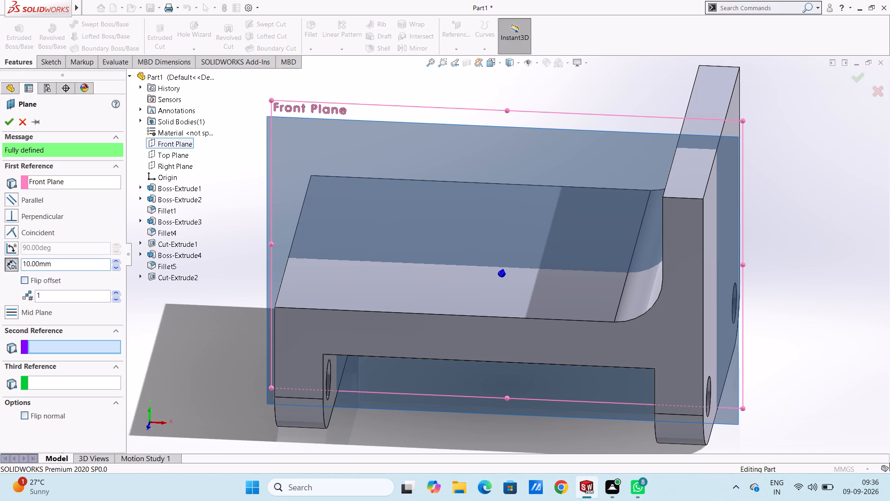
{"action": "double_click", "coordinate": [71, 268]}
{"action": "key", "text": "0"}
{"action": "key", "text": "Return"}
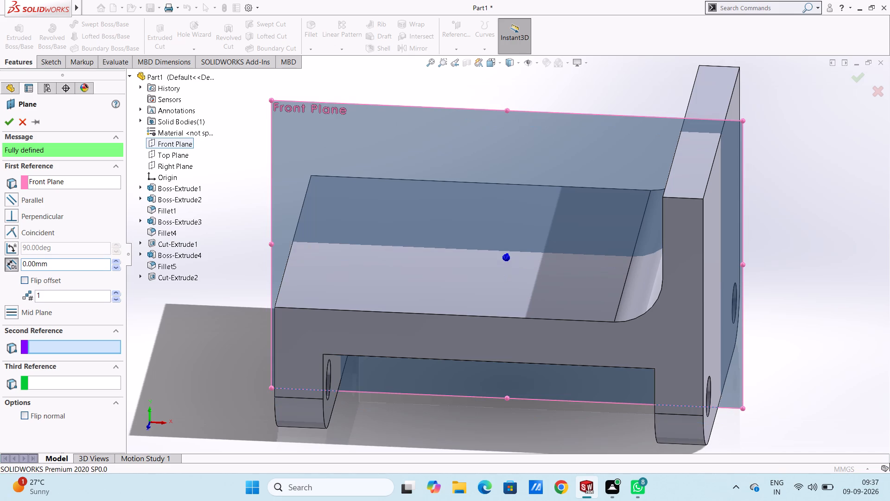
{"action": "left_click", "coordinate": [12, 121]}
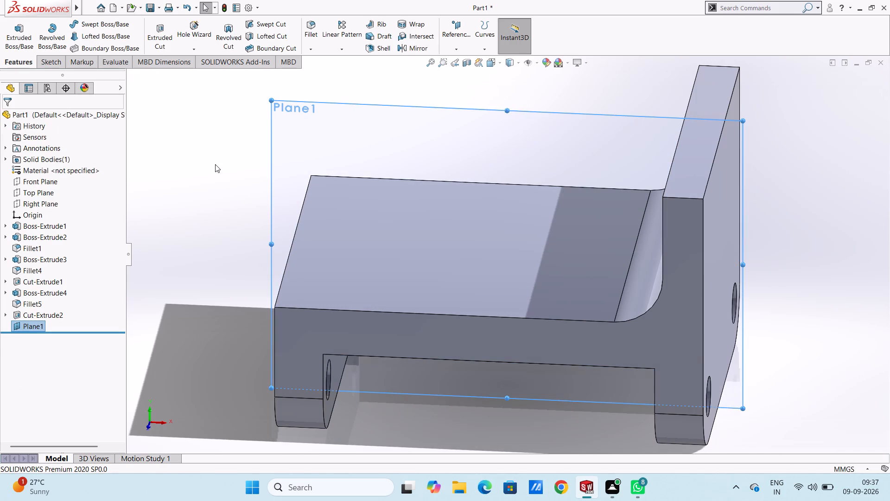
Start a sketch on the new plane and draw a sloped line from the base plate's top corner to the upright's top, plus a 22 mm vertical line to the fillet.
{"action": "key", "text": "ctrl+5"}
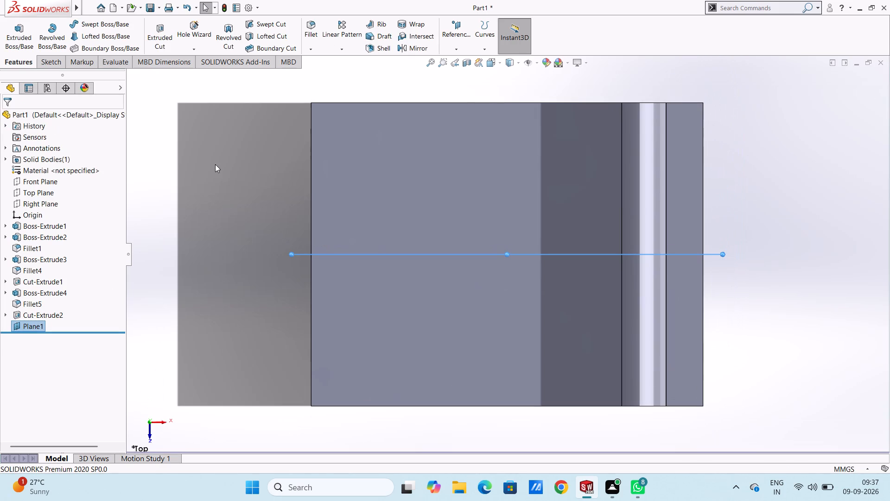
{"action": "key", "text": "ctrl+1"}
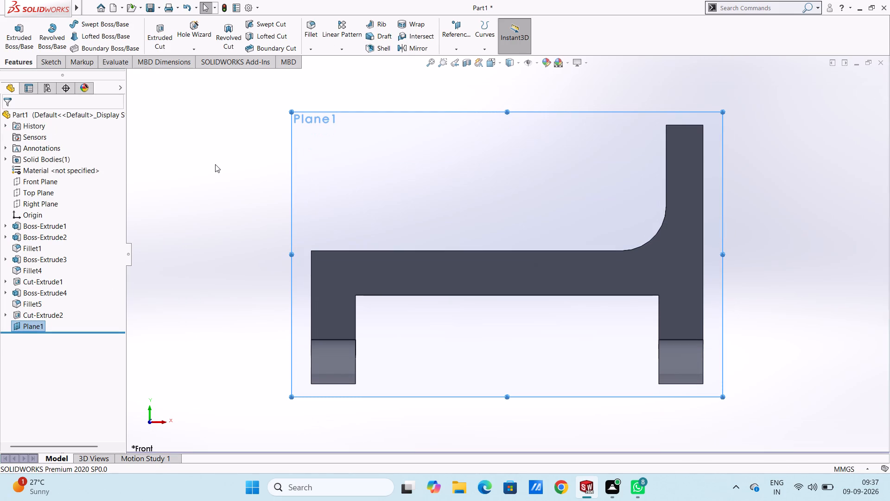
{"action": "left_click", "coordinate": [399, 160]}
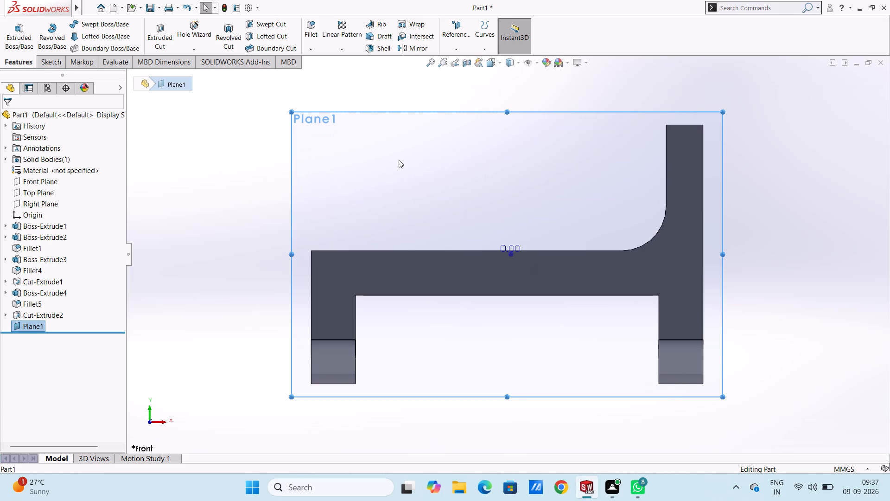
{"action": "left_click", "coordinate": [442, 133]}
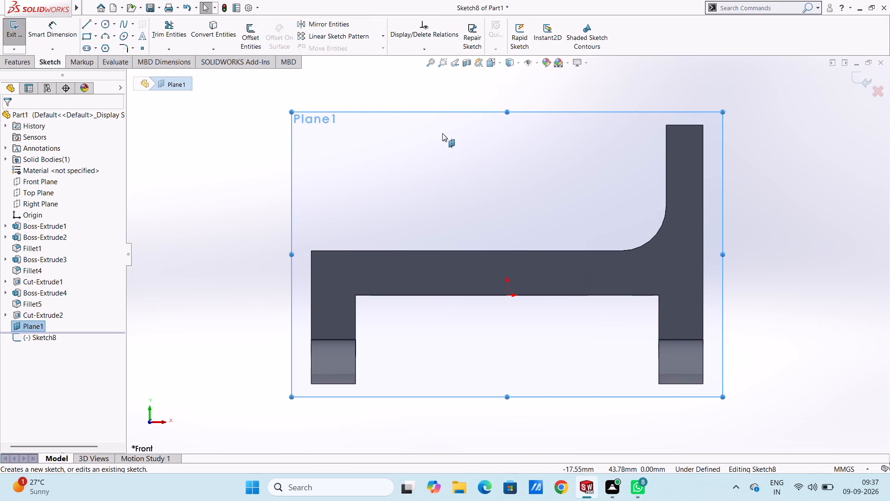
{"action": "left_click", "coordinate": [215, 167]}
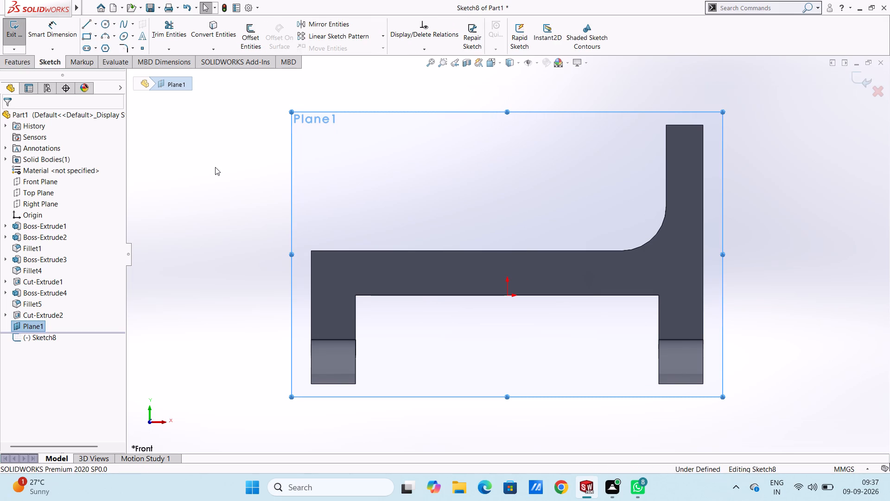
{"action": "left_click", "coordinate": [89, 25]}
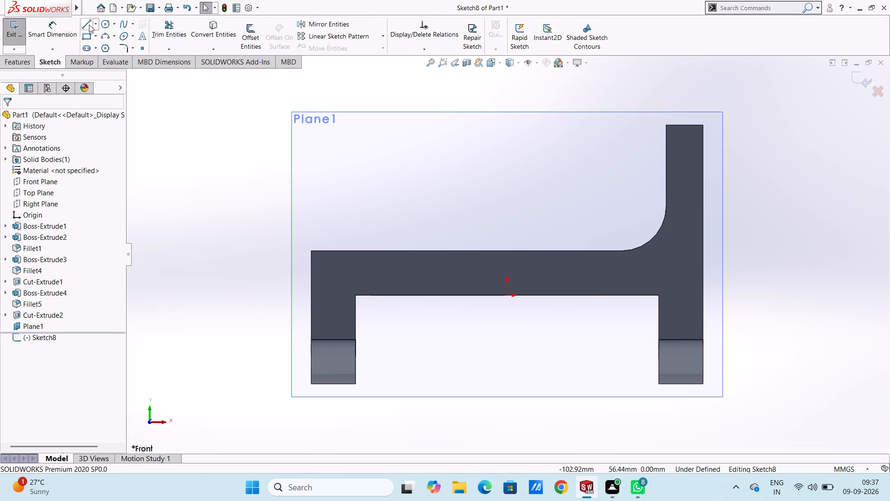
{"action": "left_click", "coordinate": [312, 251]}
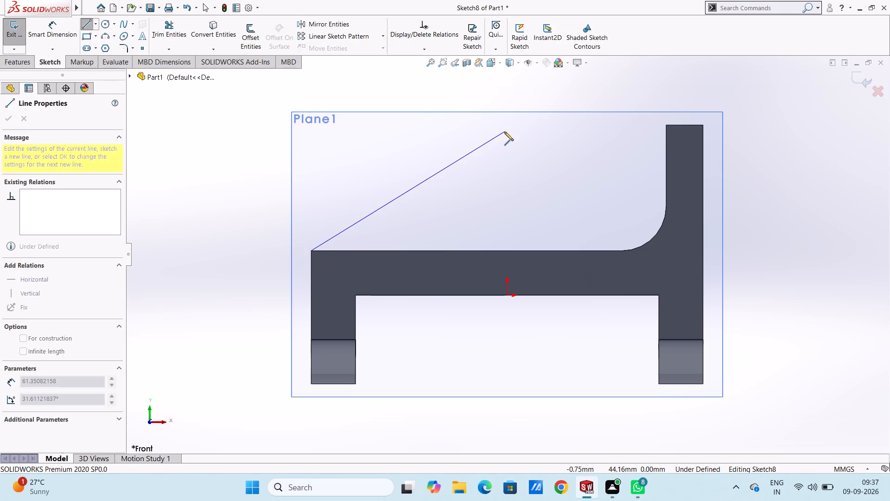
{"action": "left_click", "coordinate": [666, 126]}
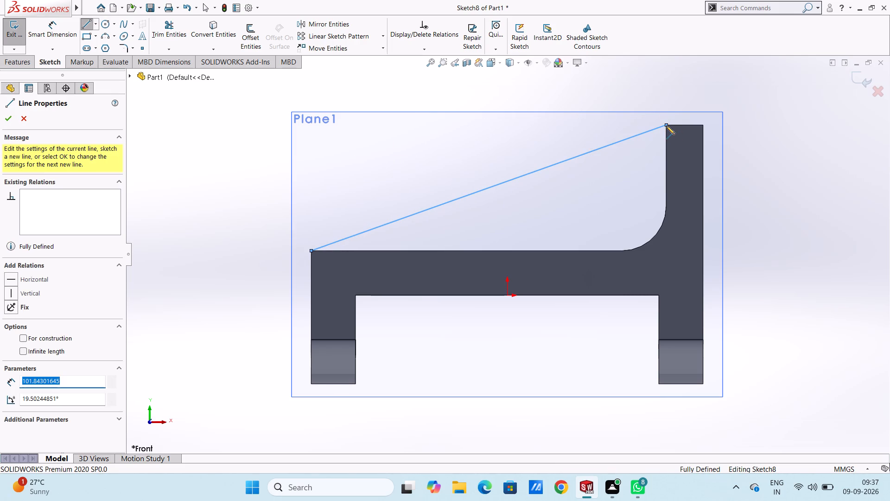
{"action": "left_click", "coordinate": [666, 207]}
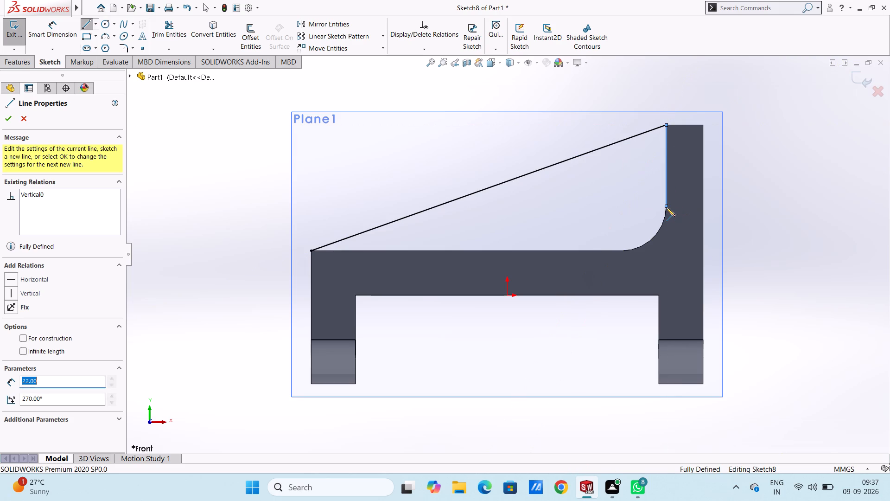
{"action": "key", "text": "Escape"}
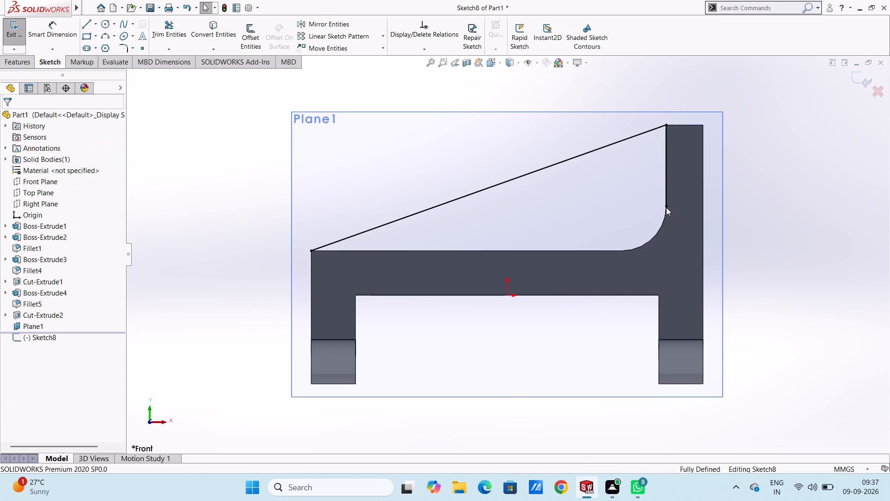
Close the rib profile with an 84 mm horizontal line along the base plate's top and a 12 mm radius three-point arc along the fillet.
{"action": "key", "text": "l"}
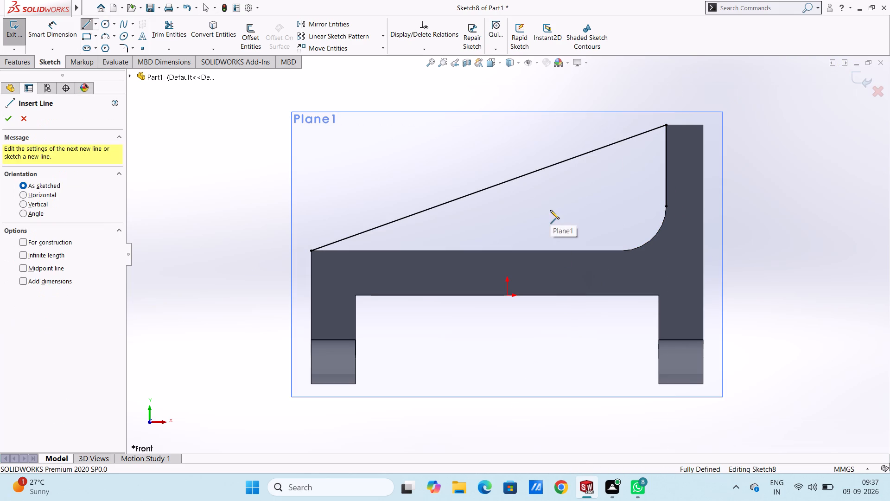
{"action": "left_click", "coordinate": [312, 251]}
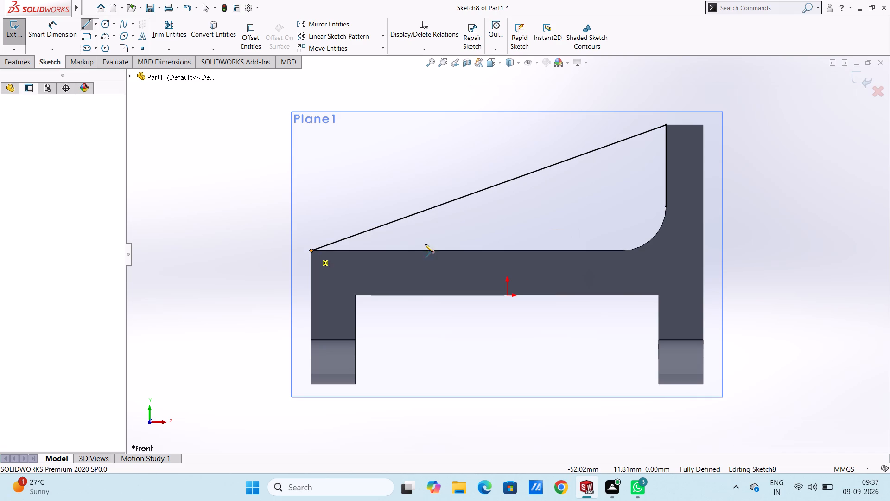
{"action": "left_click", "coordinate": [623, 252]}
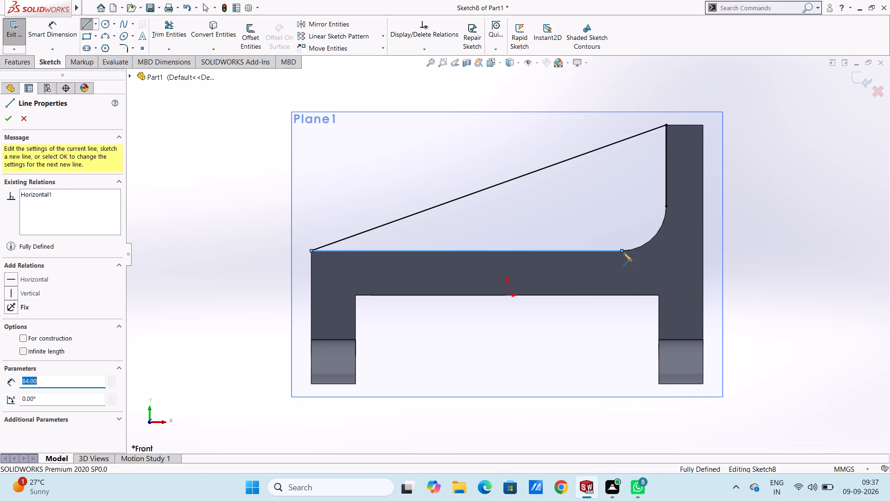
{"action": "key", "text": "Escape"}
{"action": "key", "text": "Escape"}
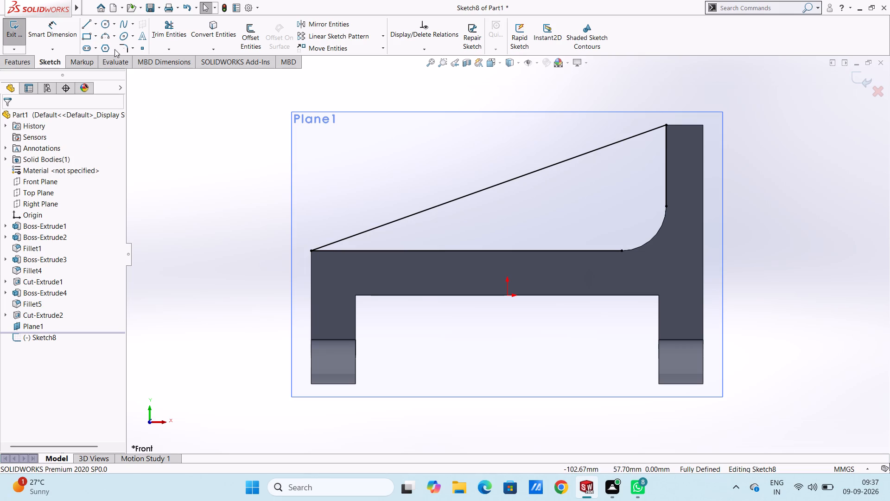
{"action": "left_click", "coordinate": [107, 36]}
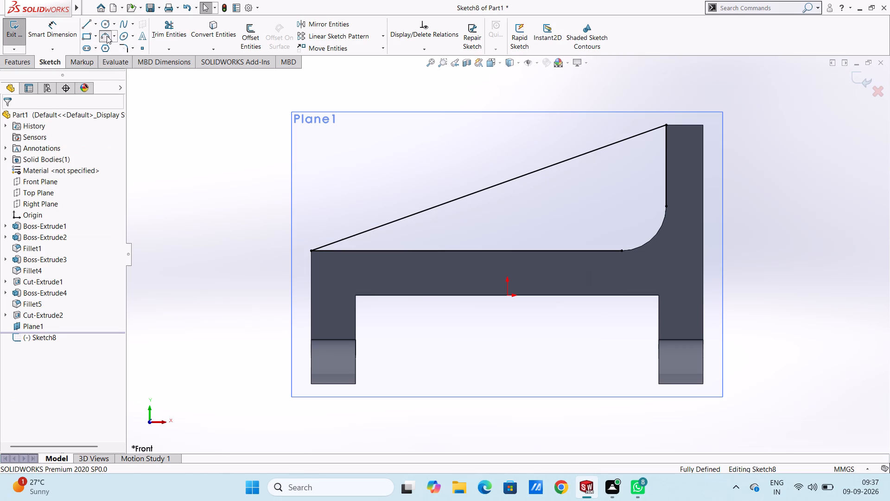
{"action": "left_click", "coordinate": [665, 206]}
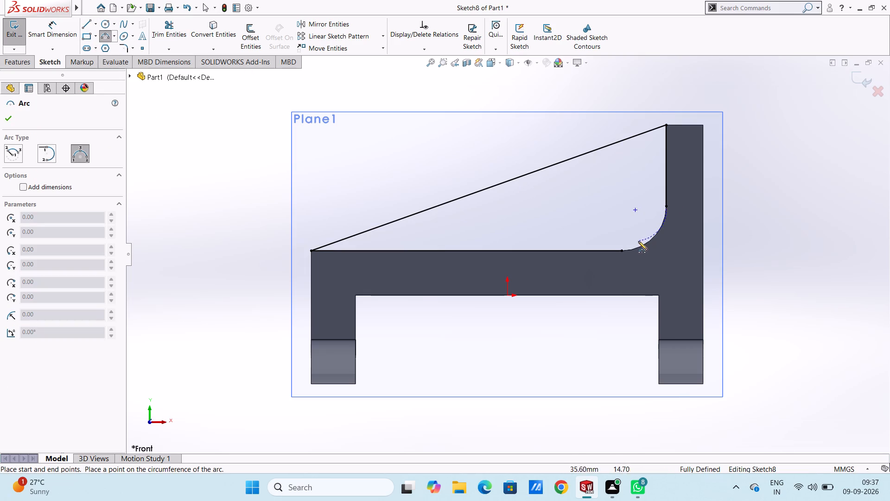
{"action": "left_click", "coordinate": [622, 252]}
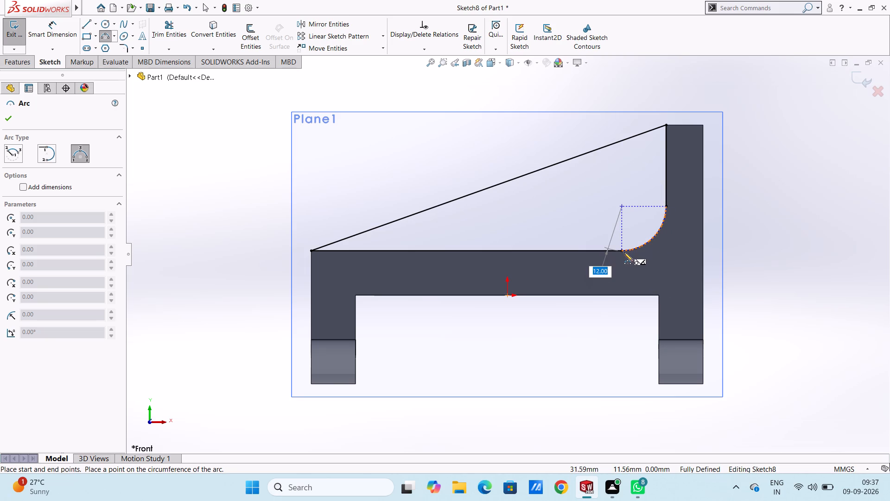
{"action": "key", "text": "Return"}
{"action": "key", "text": "Escape"}
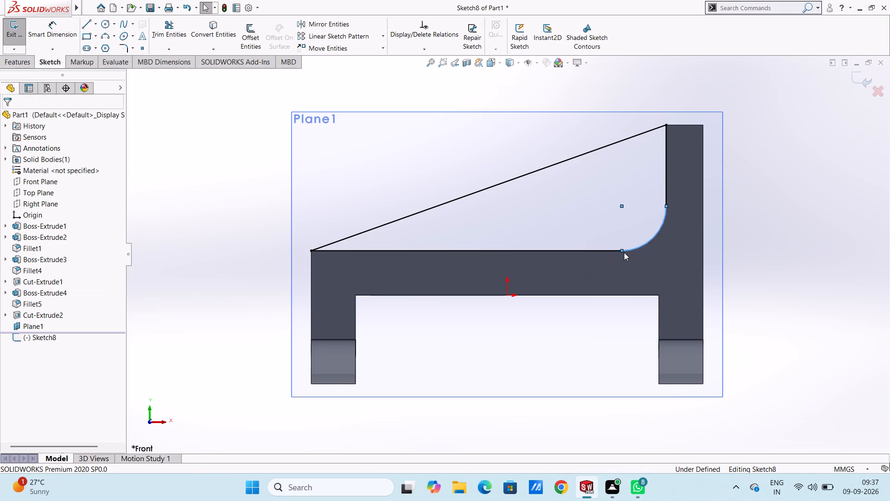
{"action": "key", "text": "Escape"}
{"action": "key", "text": "Escape"}
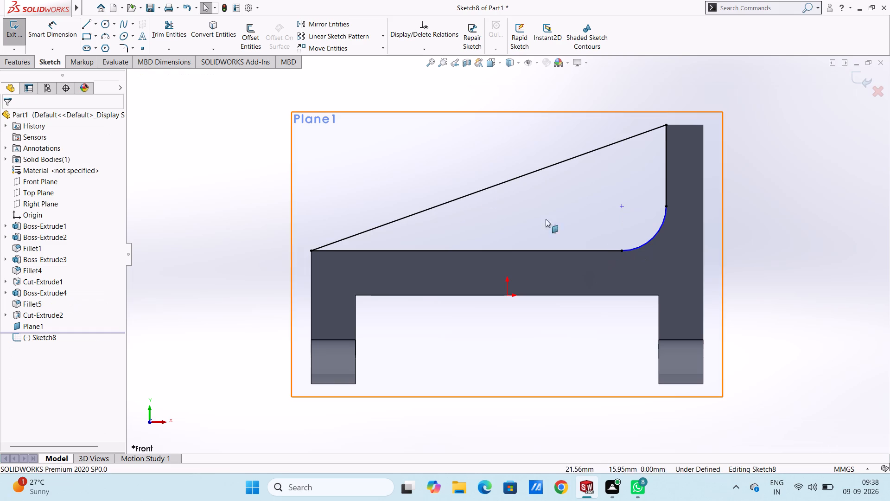
Add a 12 mm radius dimension to the rib profile's arc with Smart Dimension.
{"action": "left_click", "coordinate": [60, 27]}
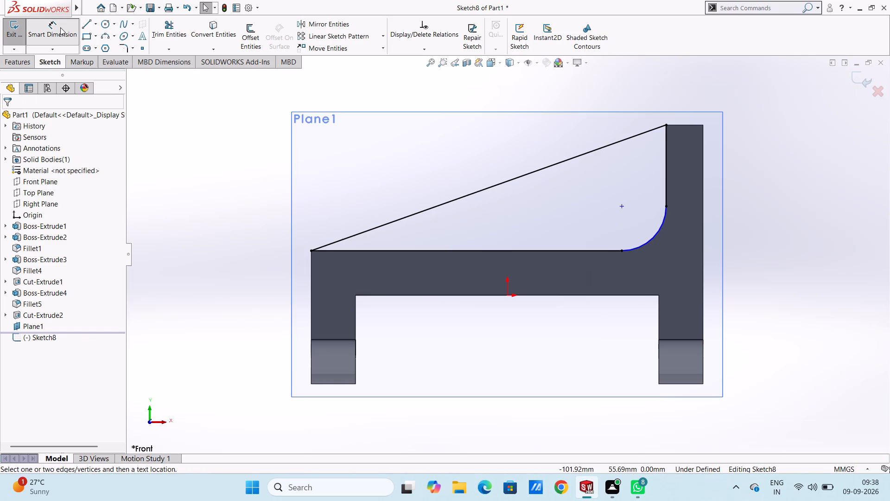
{"action": "left_click", "coordinate": [646, 242]}
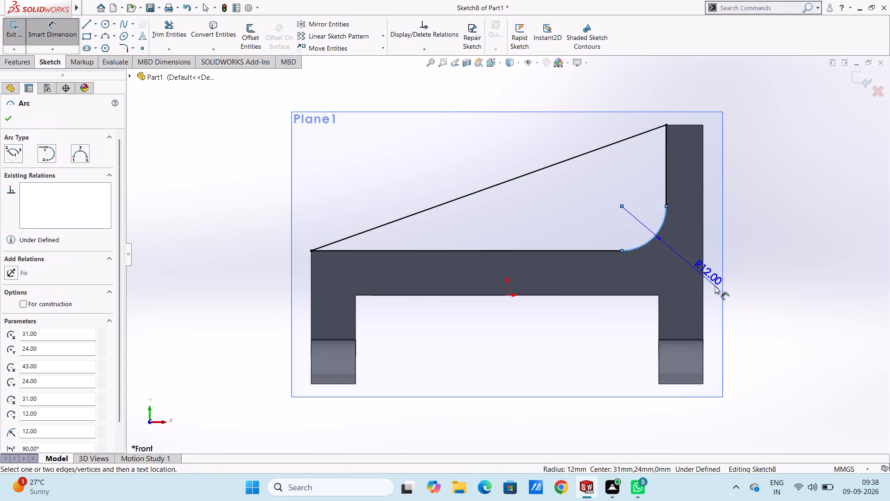
{"action": "left_click", "coordinate": [766, 345]}
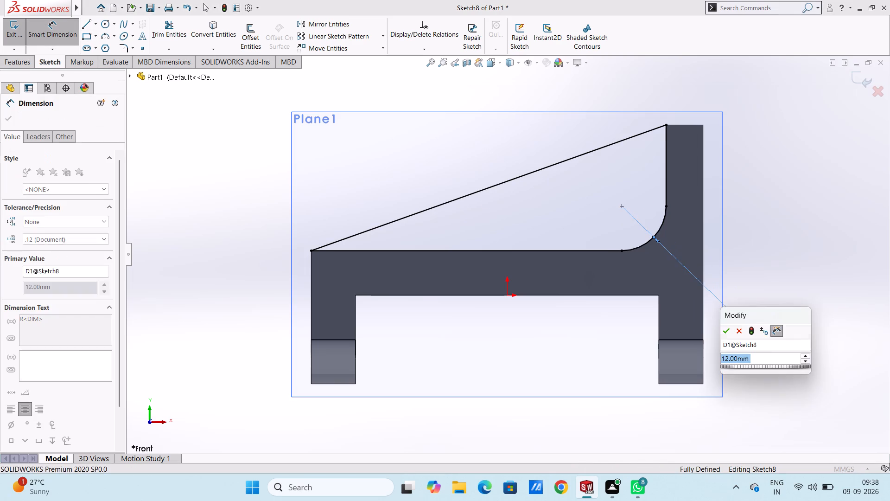
{"action": "key", "text": "Return"}
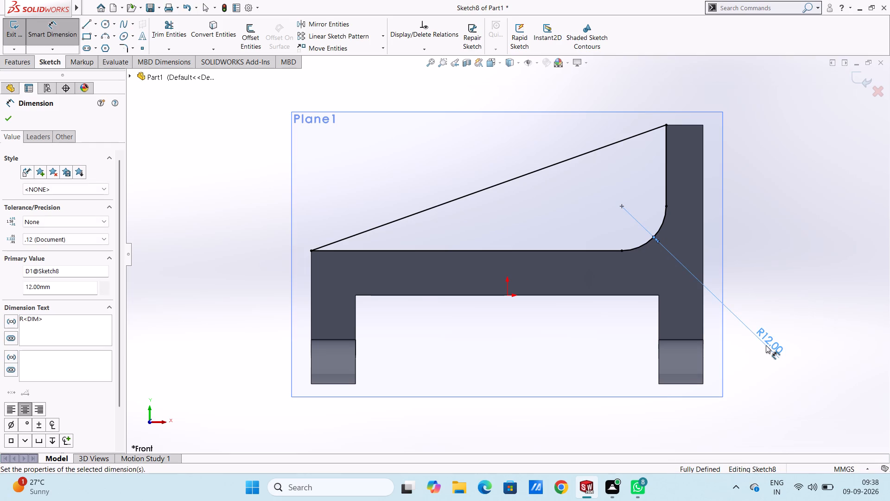
{"action": "key", "text": "Escape"}
Extrude the closed rib profile 12 mm with the Mid Plane end condition, merged with the bracket body.
{"action": "key", "text": "ctrl+7"}
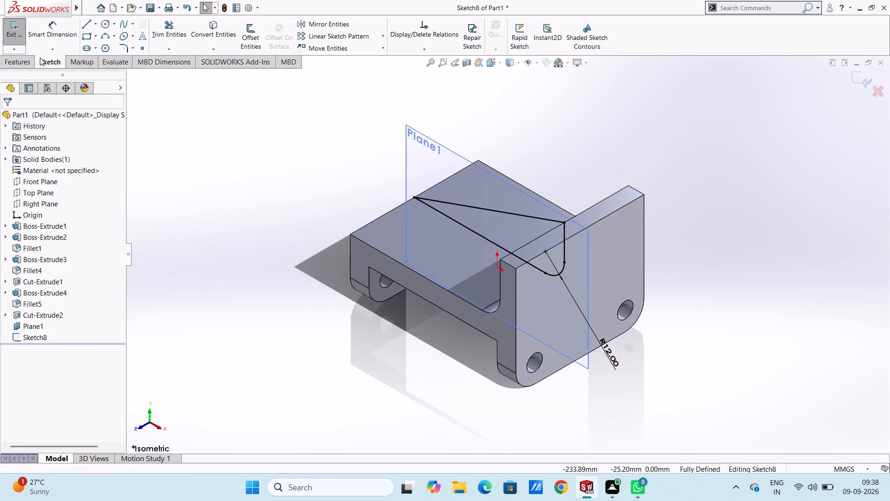
{"action": "left_click", "coordinate": [19, 61]}
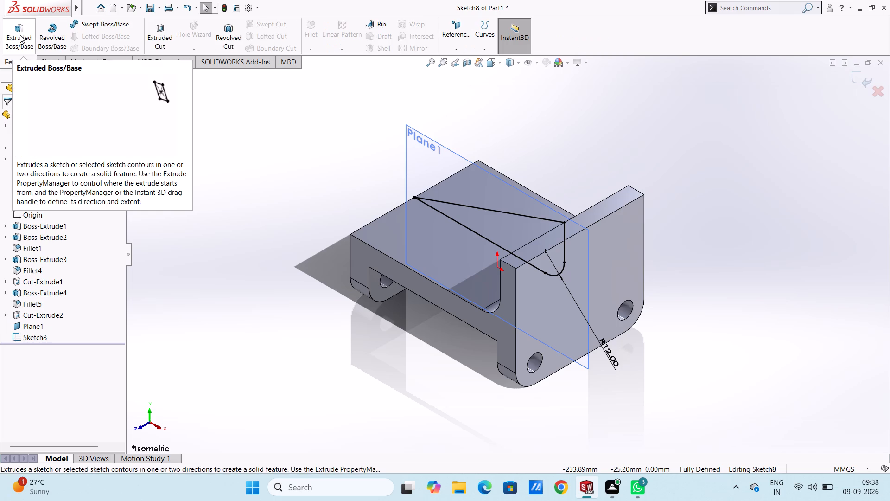
{"action": "left_click", "coordinate": [16, 32]}
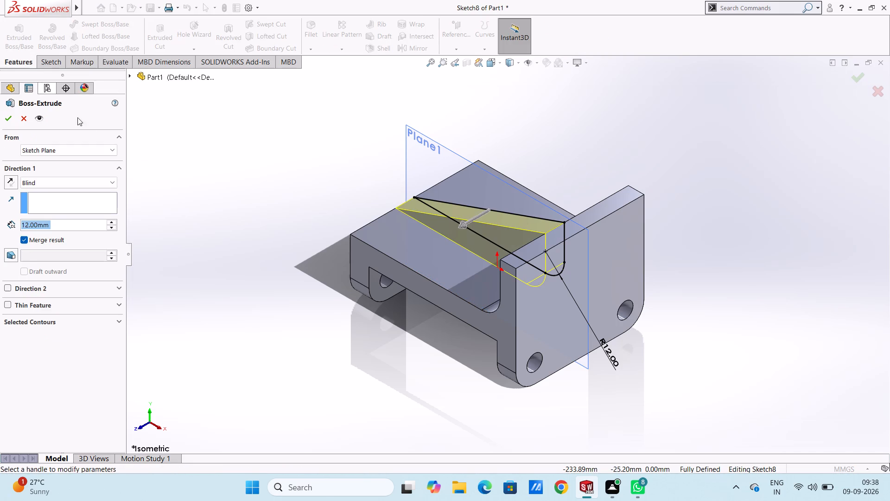
{"action": "left_click", "coordinate": [111, 183]}
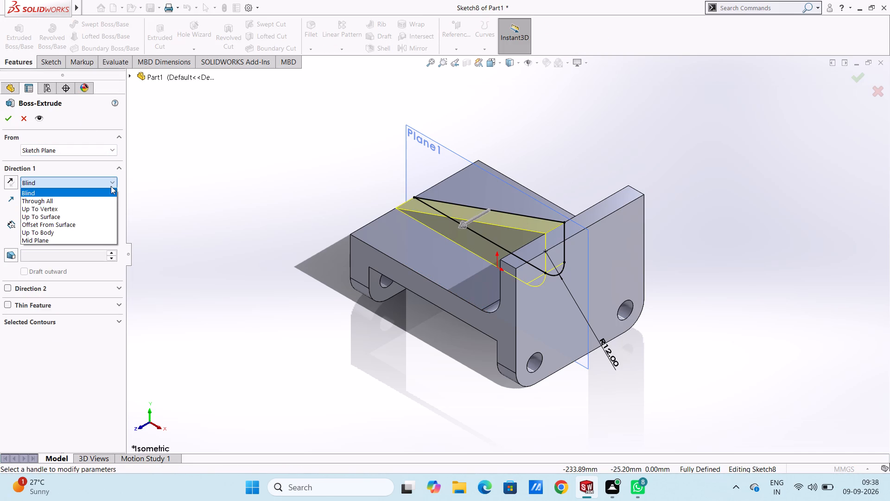
{"action": "left_click", "coordinate": [94, 238]}
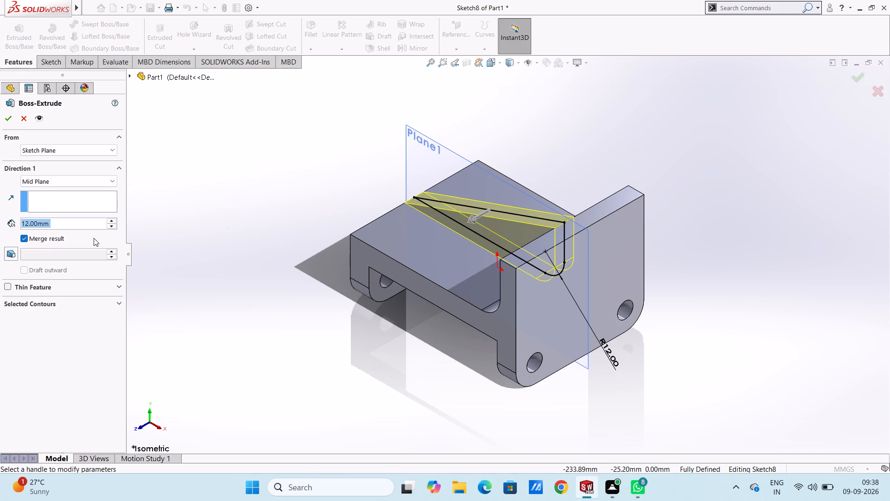
{"action": "left_click", "coordinate": [10, 123]}
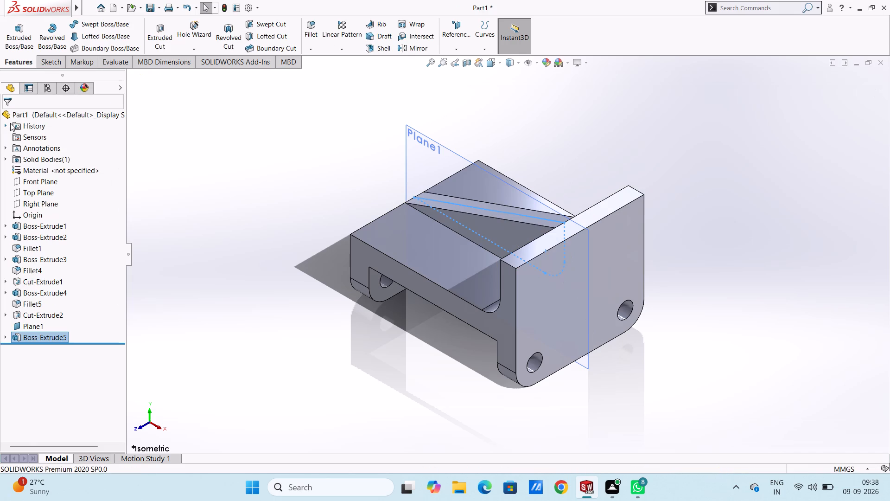
{"action": "left_click", "coordinate": [311, 248]}
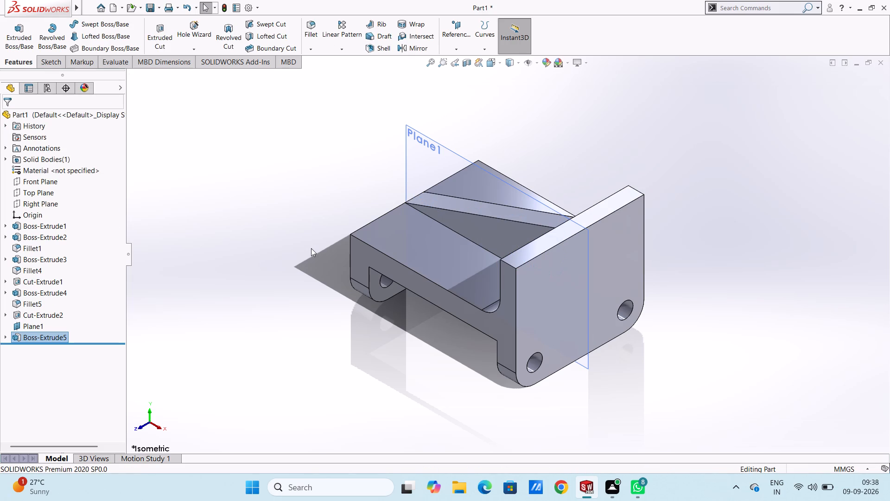
Check the rib from the back, front and top views, and hide the reference plane Plane1.
{"action": "key", "text": "ctrl+2"}
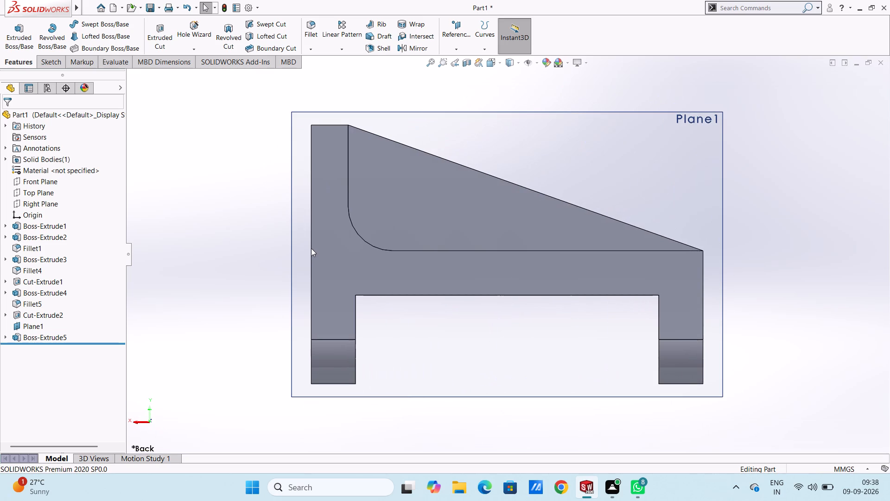
{"action": "key", "text": "ctrl+1"}
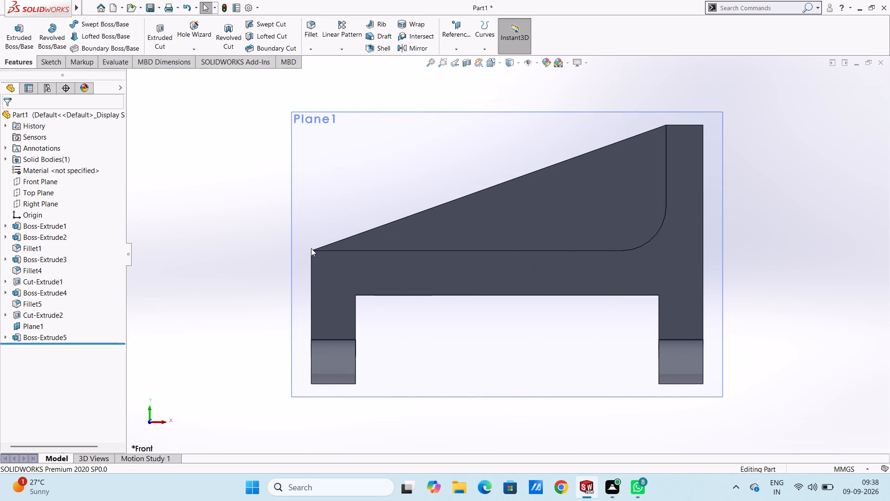
{"action": "key", "text": "ctrl+5"}
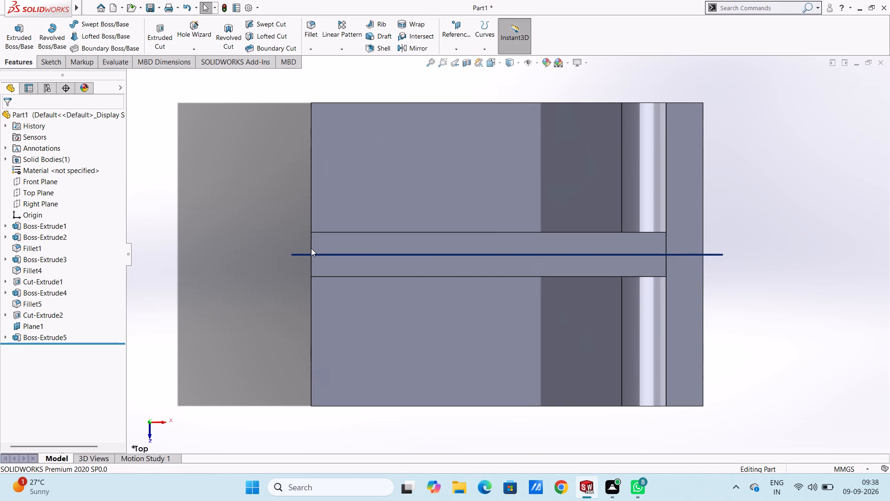
{"action": "key", "text": "ctrl+1"}
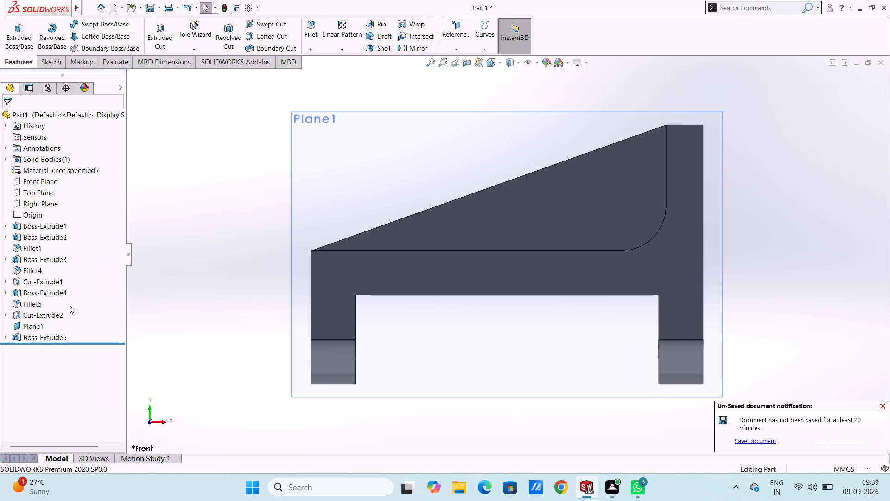
{"action": "left_click", "coordinate": [36, 329]}
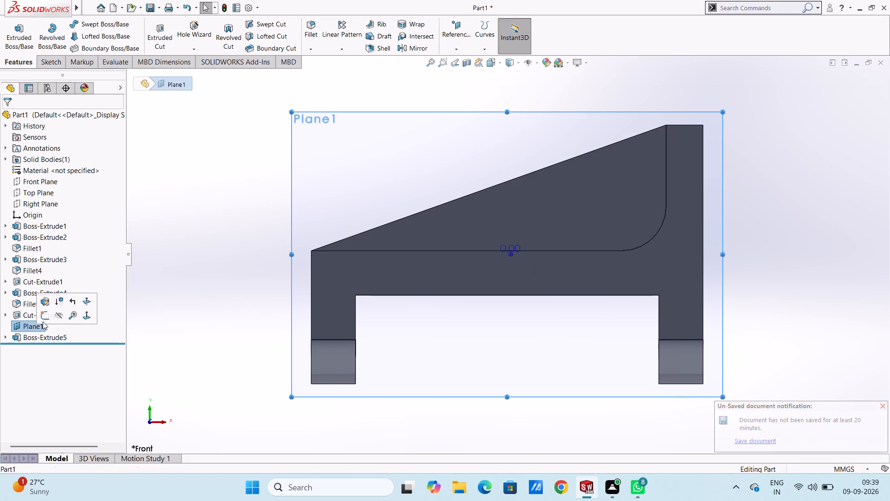
{"action": "left_click", "coordinate": [60, 317]}
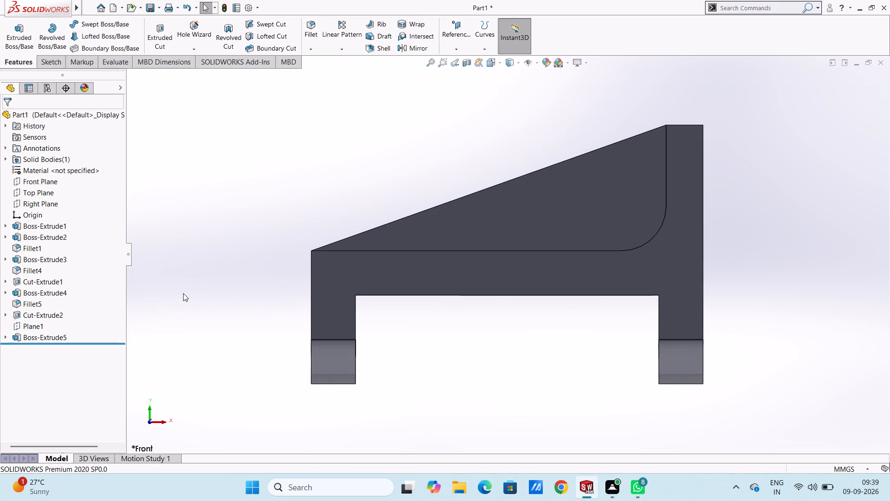
{"action": "left_click", "coordinate": [184, 293]}
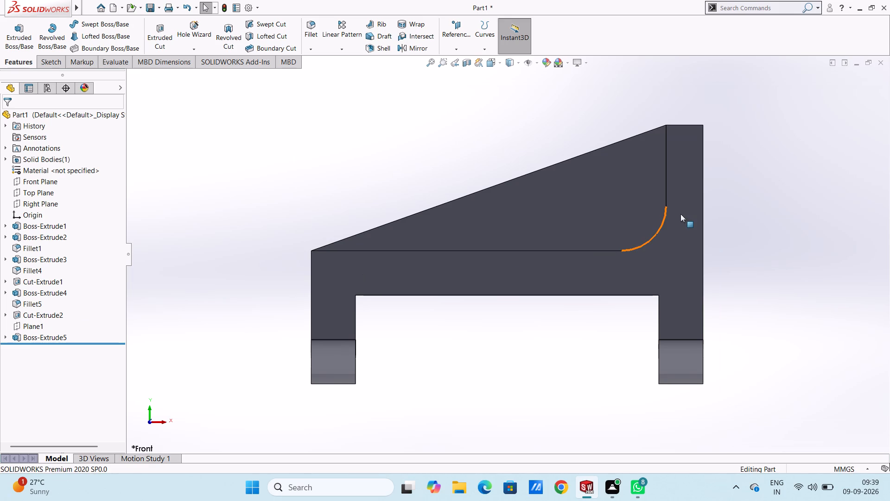
Start a new sketch on the bracket's front side face, which spans the base plate and the upright.
{"action": "left_click", "coordinate": [691, 192]}
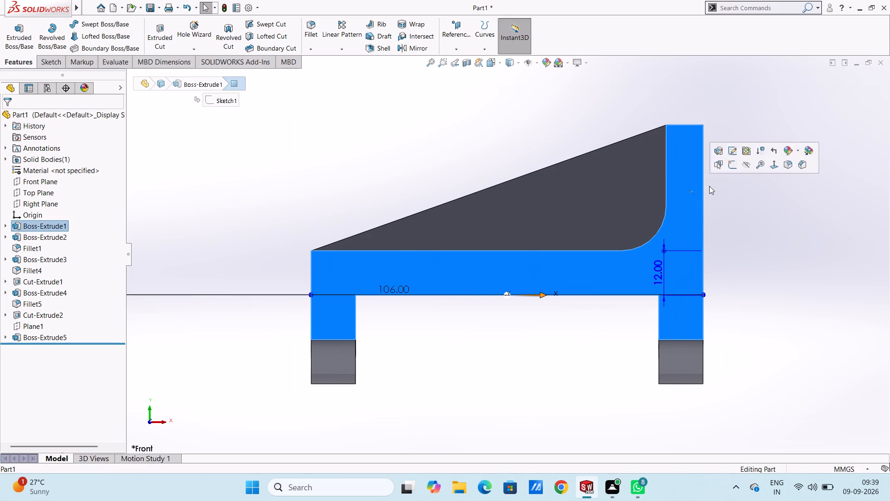
{"action": "left_click", "coordinate": [732, 167]}
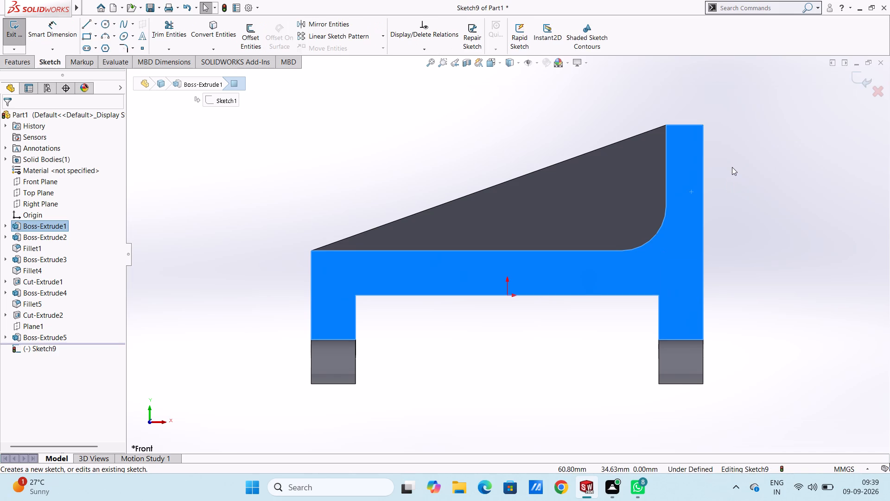
{"action": "key", "text": "Escape"}
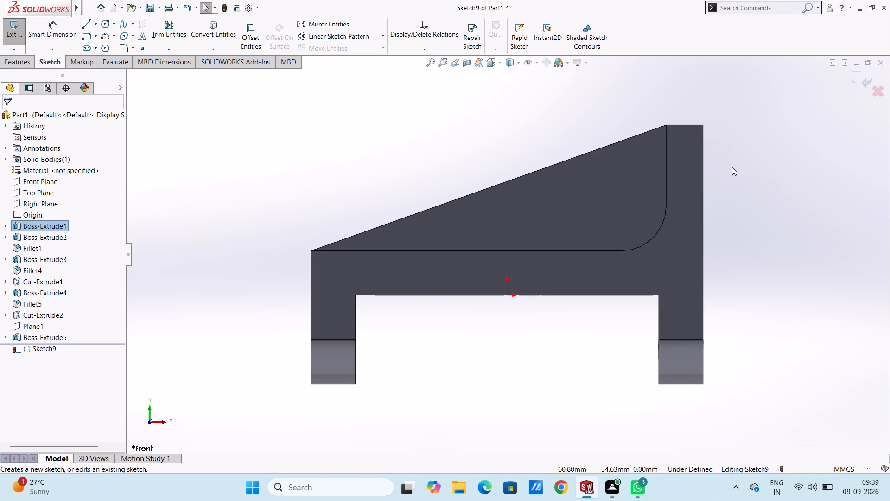
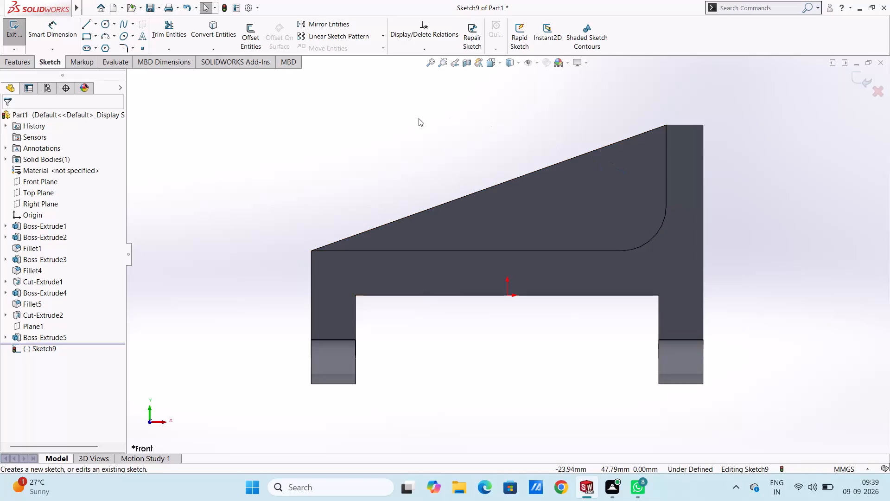
Draw a 44 mm horizontal centerline from the rib's upper corner on the upright, extending outward past the upright's outer edge.
{"action": "left_click", "coordinate": [96, 25]}
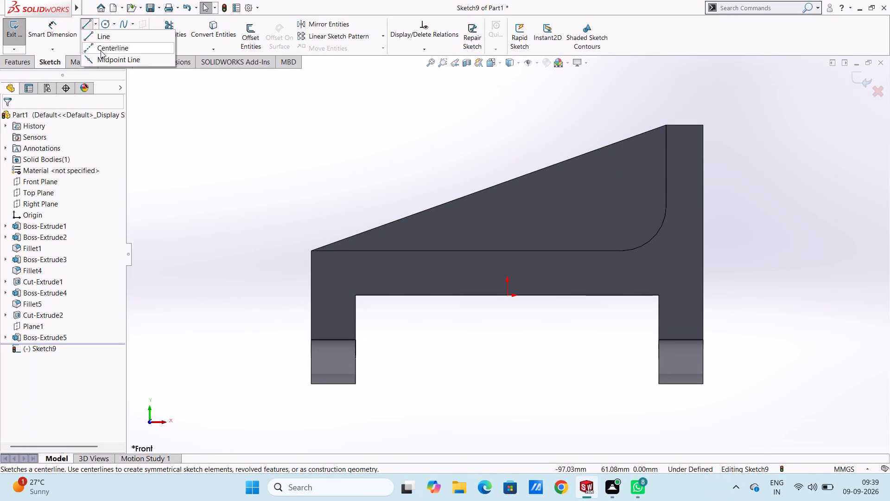
{"action": "left_click", "coordinate": [101, 50]}
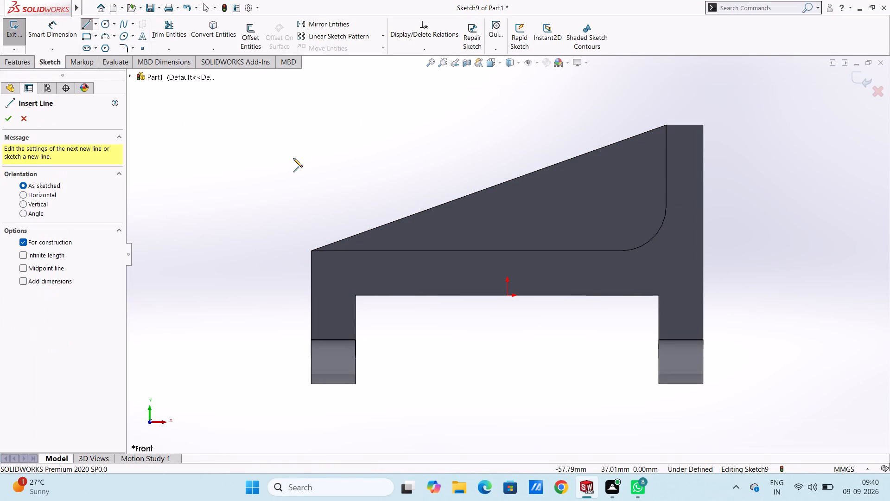
{"action": "left_click", "coordinate": [667, 126]}
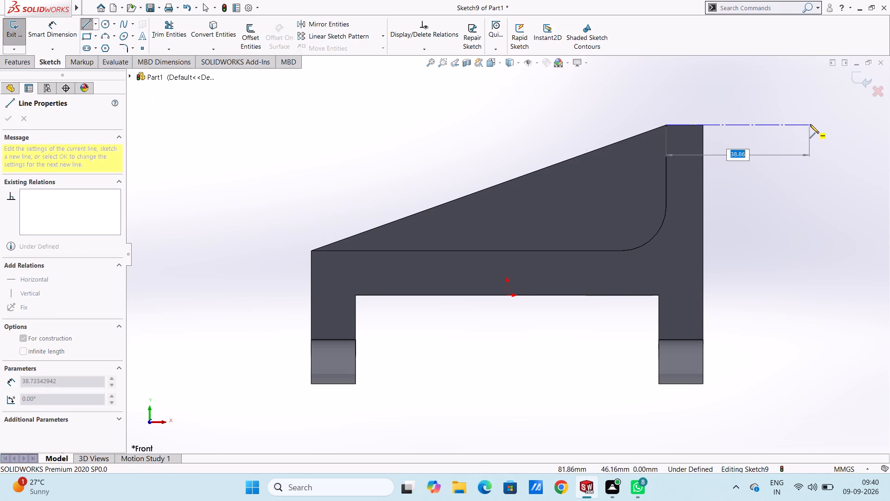
{"action": "scroll", "coordinate": [822, 128], "scroll_direction": "up", "scroll_amount": 1, "text": "ctrl"}
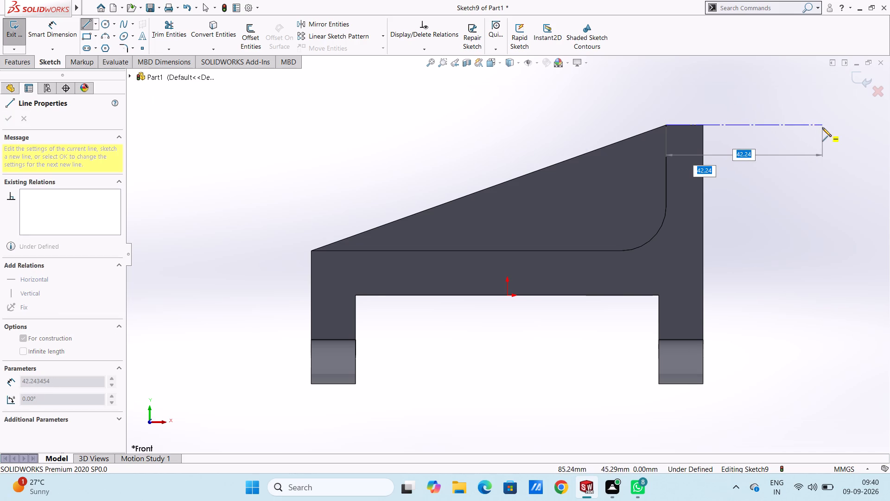
{"action": "type", "text": "44"}
{"action": "key", "text": "Return"}
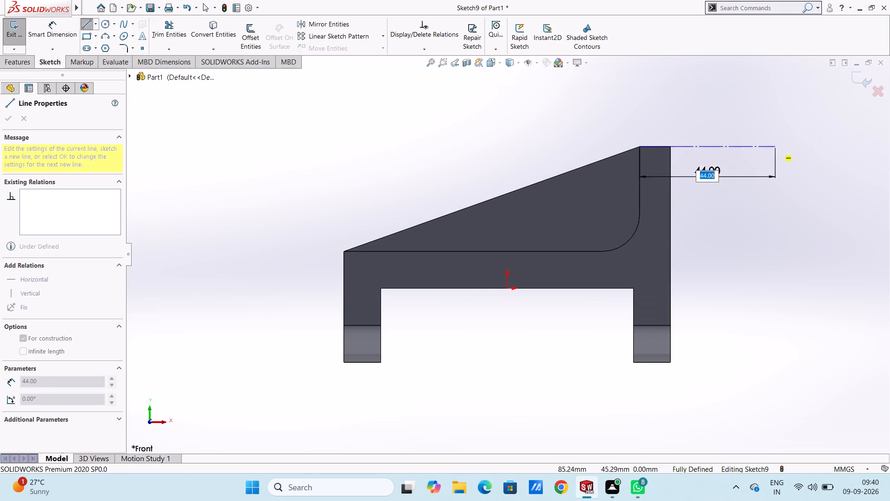
{"action": "key", "text": "Escape"}
{"action": "key", "text": "Escape"}
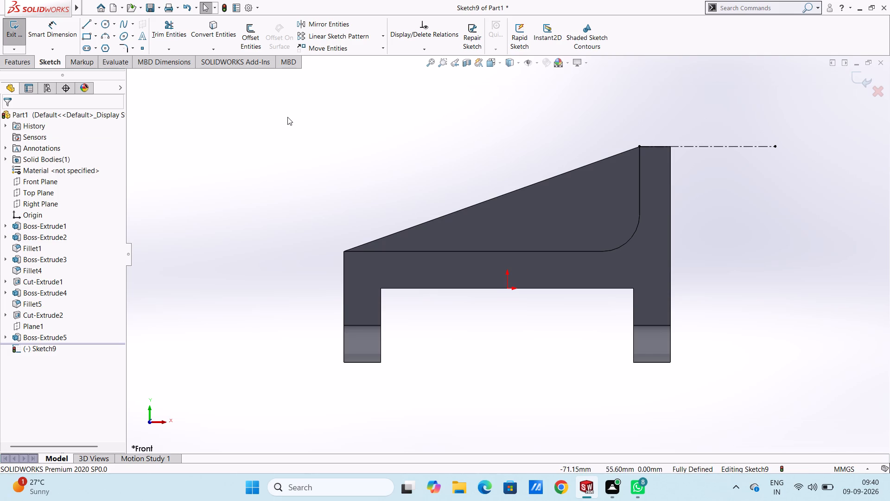
Sketch a circle of 10 mm radius centred on the centerline's midpoint.
{"action": "left_click", "coordinate": [104, 24]}
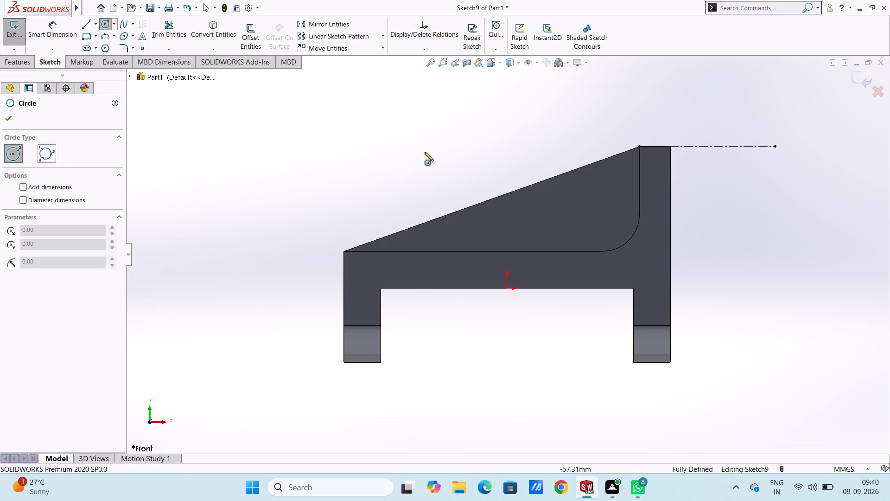
{"action": "left_click", "coordinate": [708, 147]}
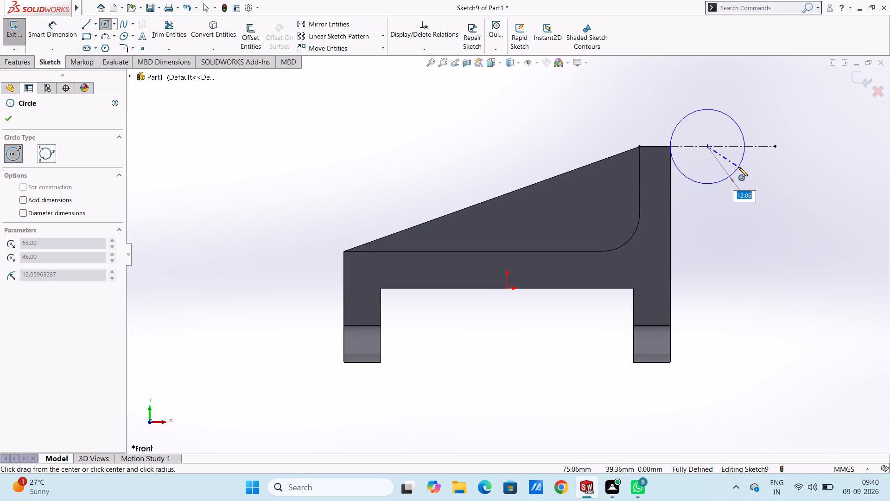
{"action": "type", "text": "10"}
{"action": "key", "text": "Return"}
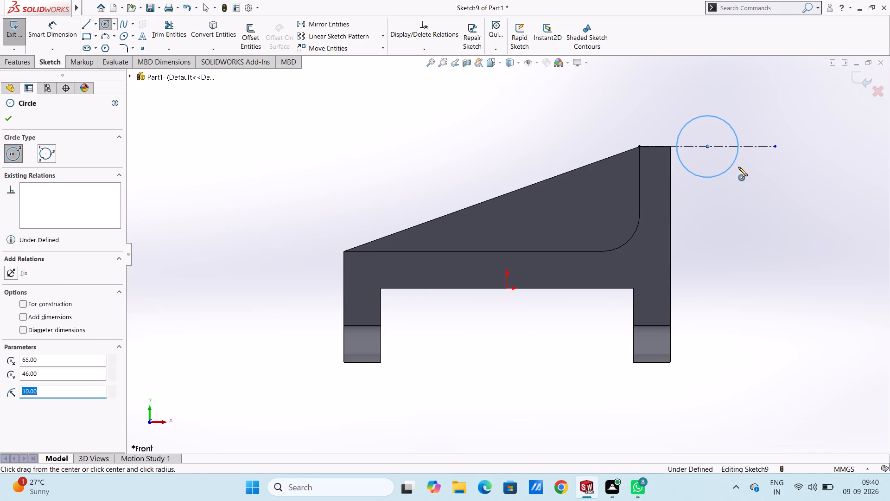
{"action": "key", "text": "Escape"}
{"action": "key", "text": "Escape"}
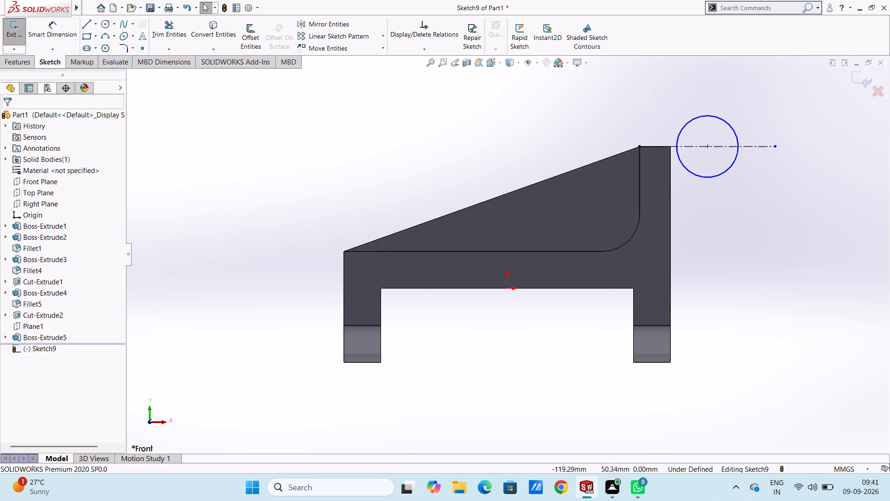
Add a 20 mm diameter dimension to the circle with Smart Dimension.
{"action": "left_click", "coordinate": [56, 26]}
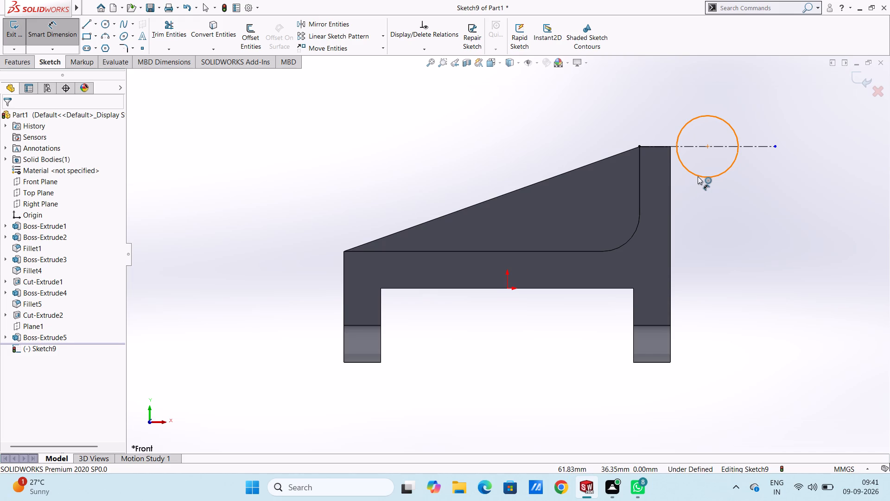
{"action": "left_click", "coordinate": [710, 176]}
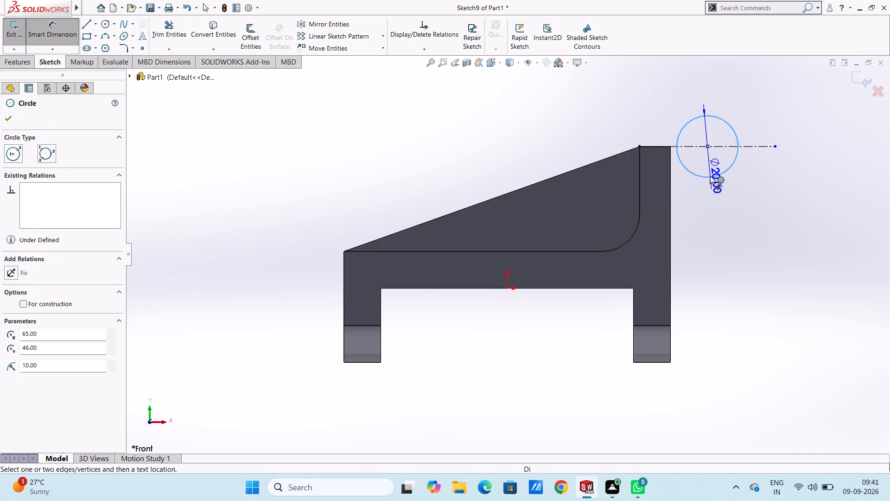
{"action": "left_click", "coordinate": [774, 330]}
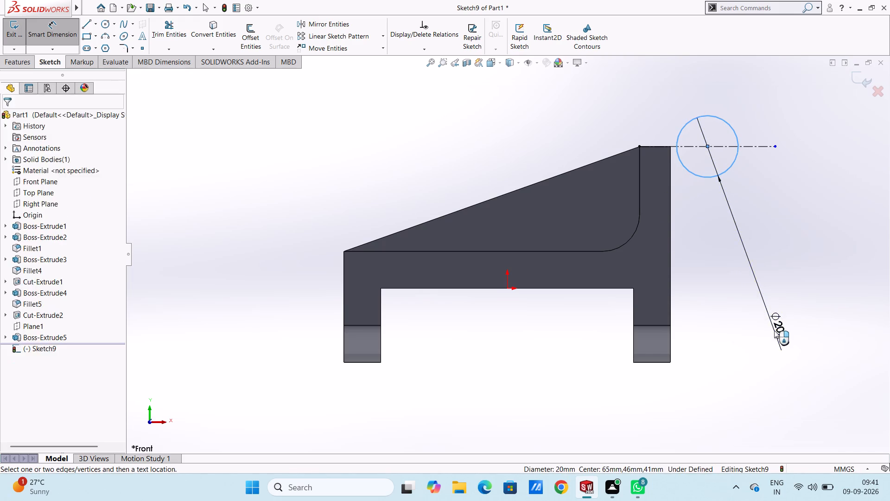
{"action": "key", "text": "Return"}
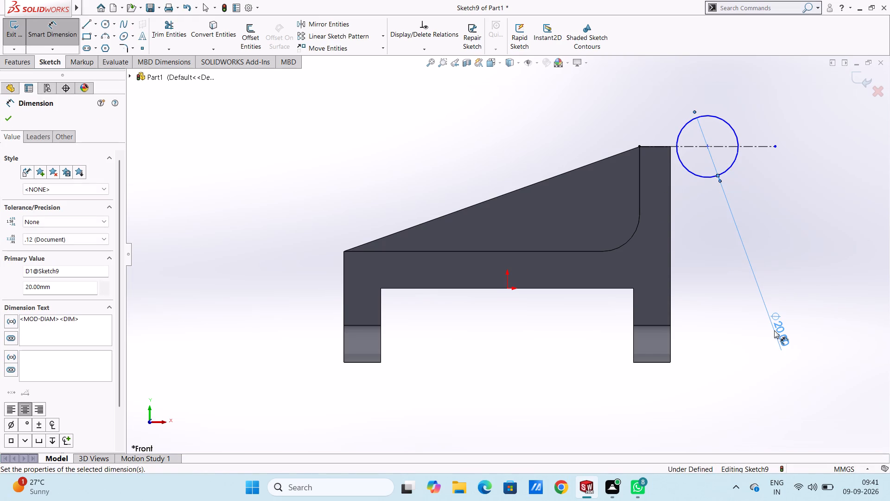
{"action": "left_click", "coordinate": [758, 365]}
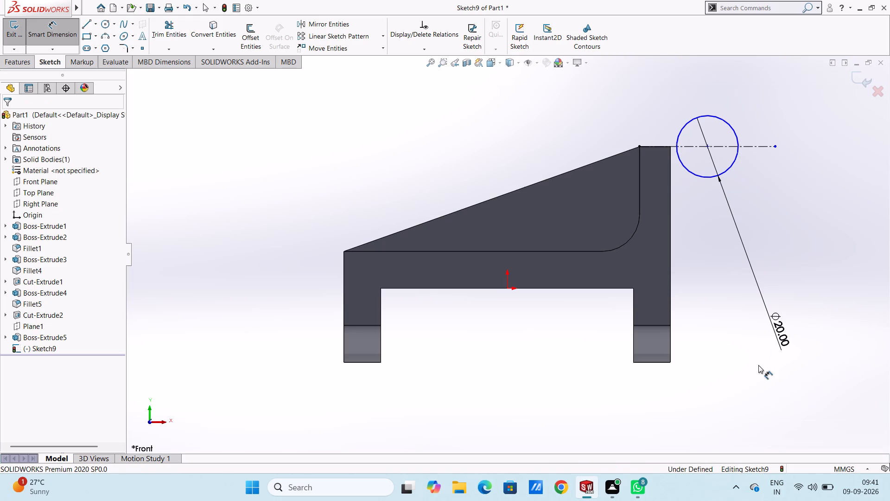
Dimension the circle's centre 10 mm from the upright's outer vertical edge.
{"action": "left_click", "coordinate": [669, 157]}
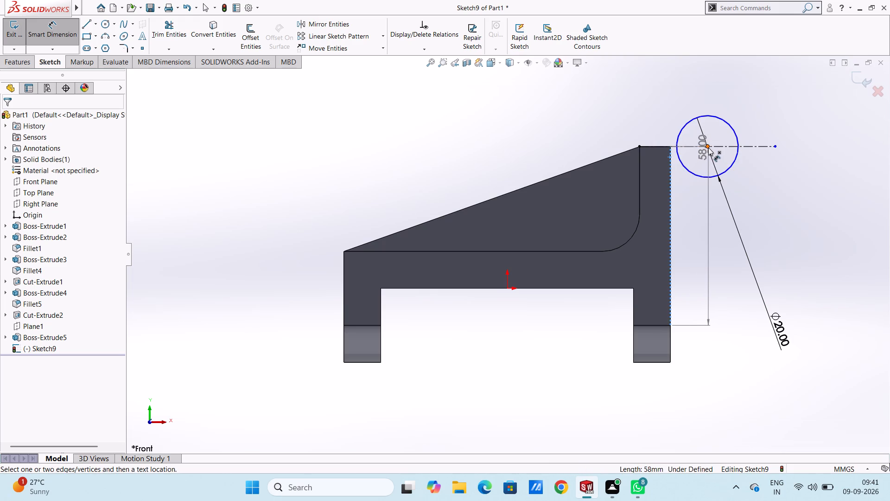
{"action": "left_click", "coordinate": [708, 148]}
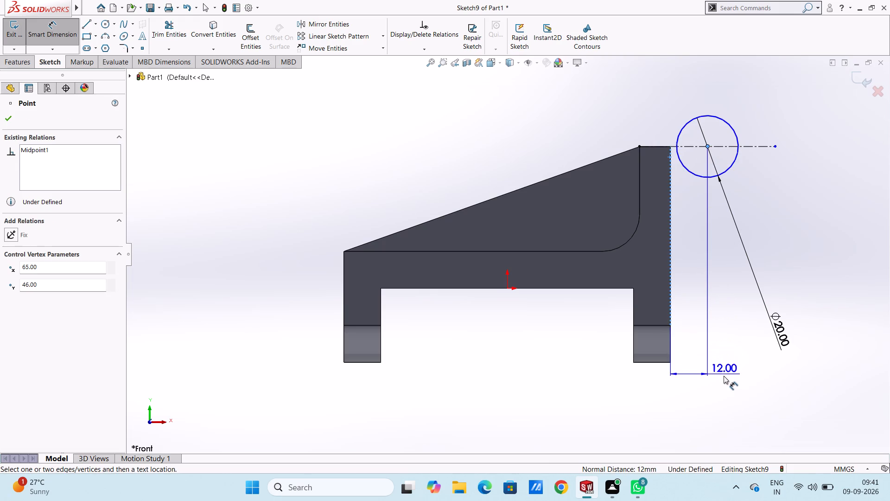
{"action": "left_click", "coordinate": [723, 391]}
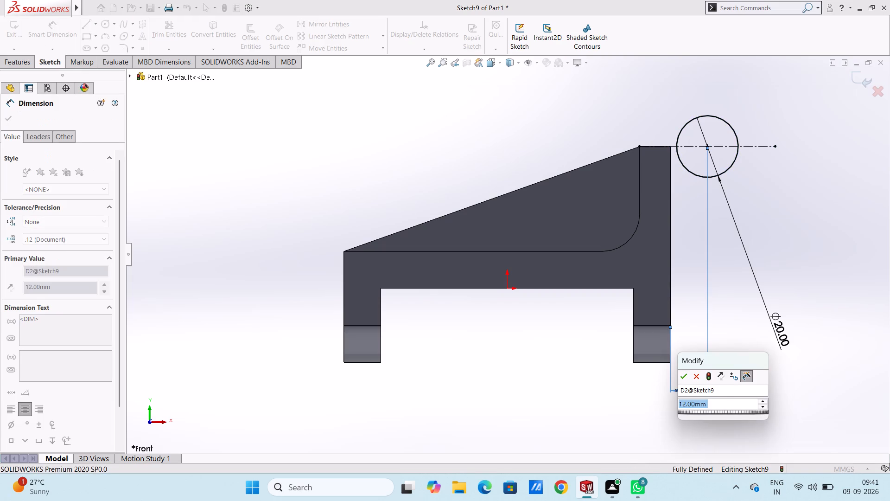
{"action": "type", "text": "10"}
{"action": "key", "text": "Return"}
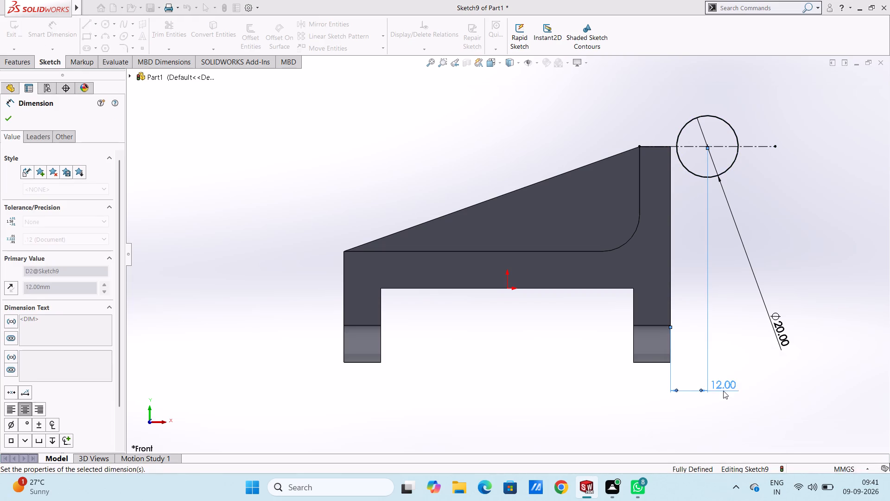
{"action": "key", "text": "Escape"}
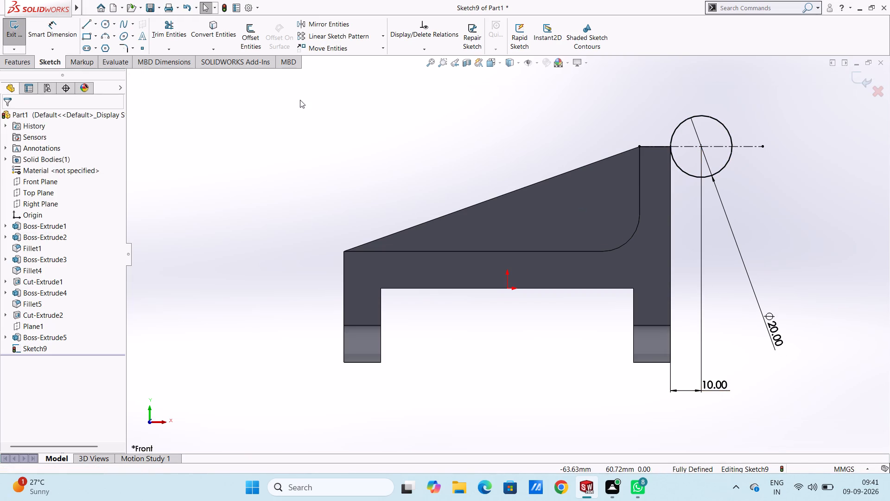
Sketch a concentric outer circle of 22 mm radius around the 20 mm diameter circle.
{"action": "left_click", "coordinate": [106, 25]}
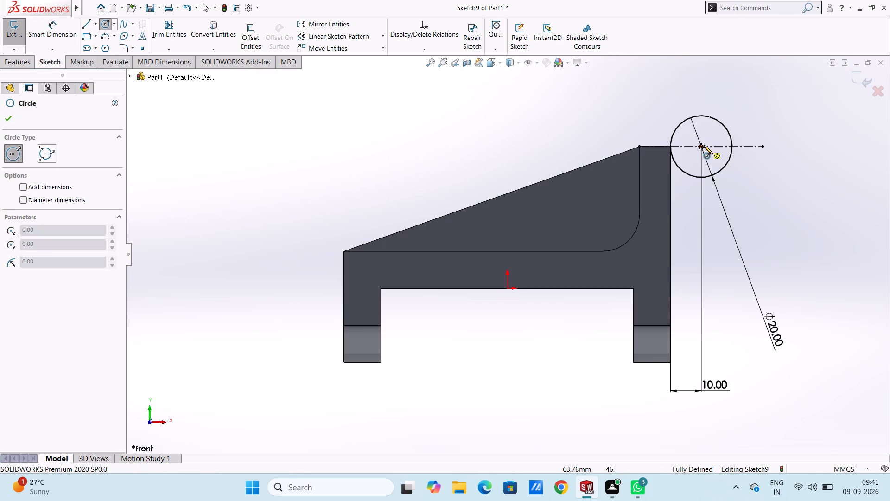
{"action": "left_click", "coordinate": [702, 148]}
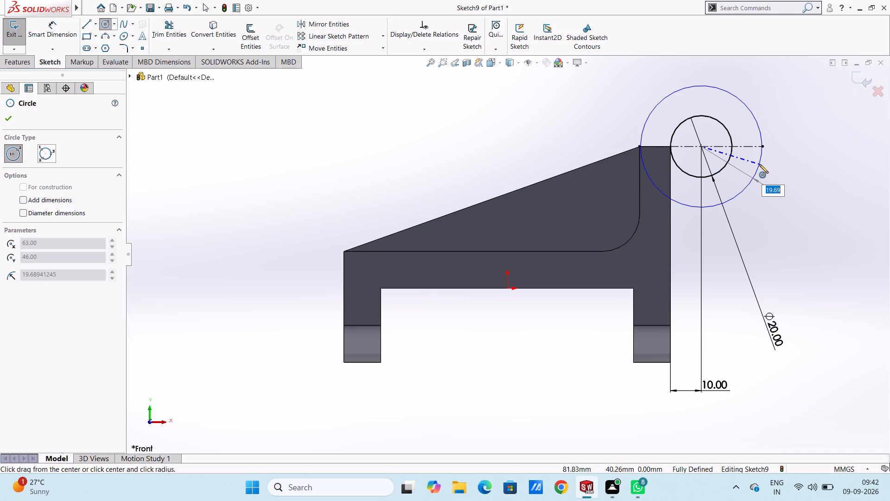
{"action": "type", "text": "22"}
{"action": "key", "text": "Return"}
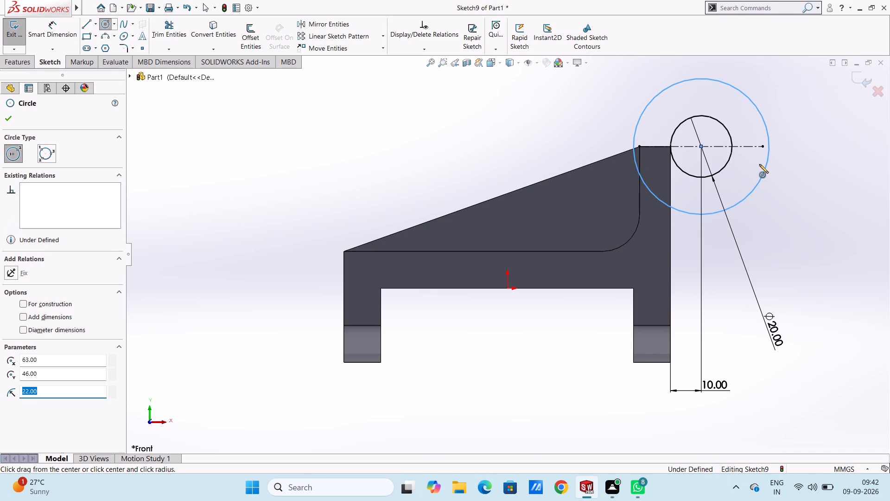
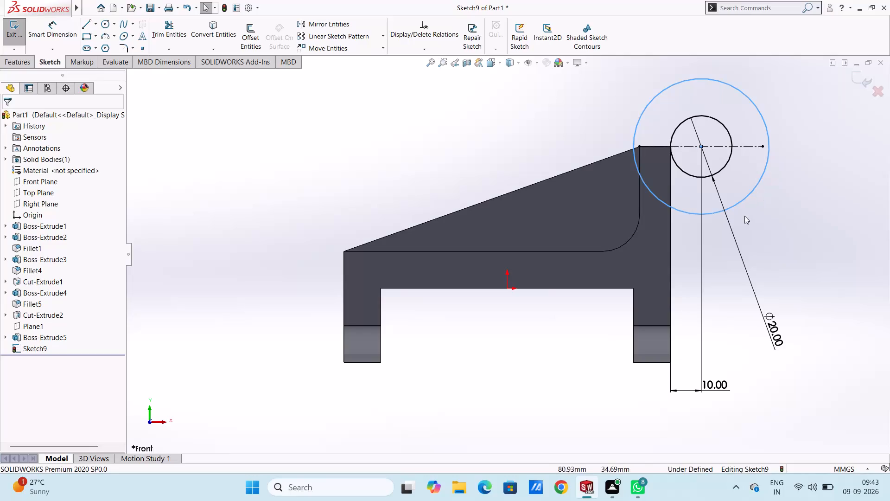
Set the distance from the upright's outer vertical edge to the circles' centre to 12 mm.
{"action": "left_click", "coordinate": [705, 386]}
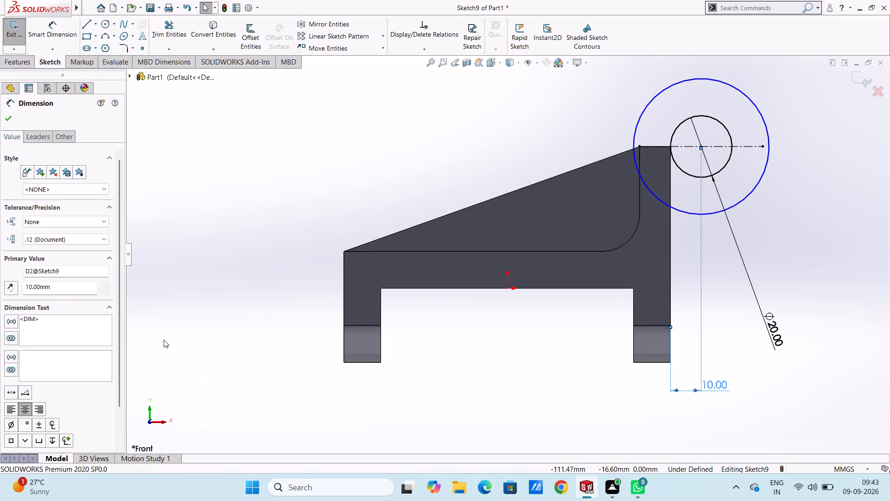
{"action": "left_click", "coordinate": [83, 291]}
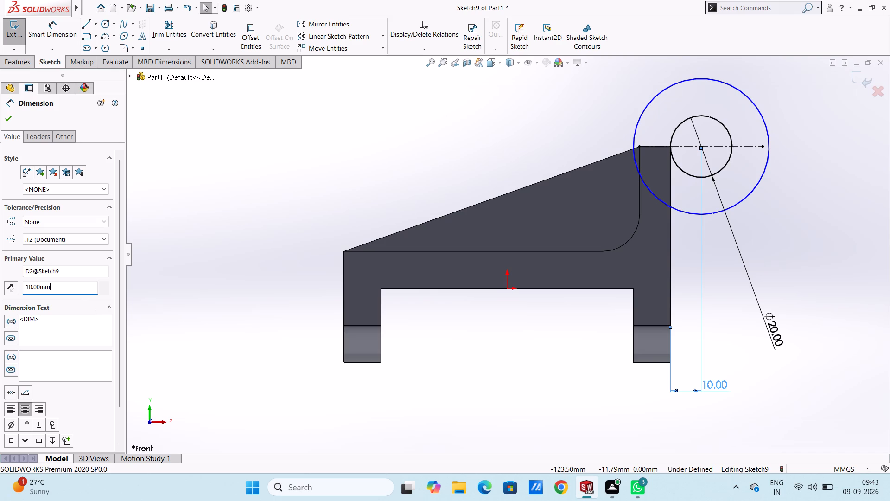
{"action": "double_click", "coordinate": [83, 291]}
{"action": "type", "text": "12"}
{"action": "key", "text": "Return"}
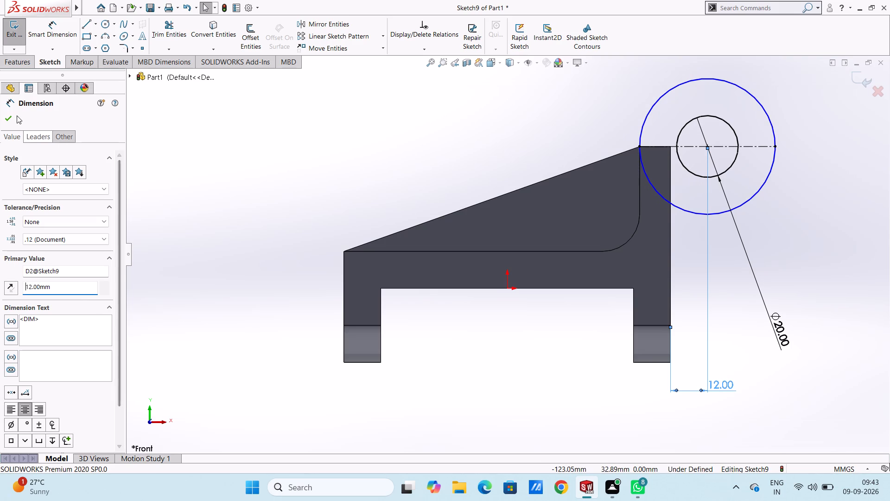
{"action": "left_click", "coordinate": [4, 116]}
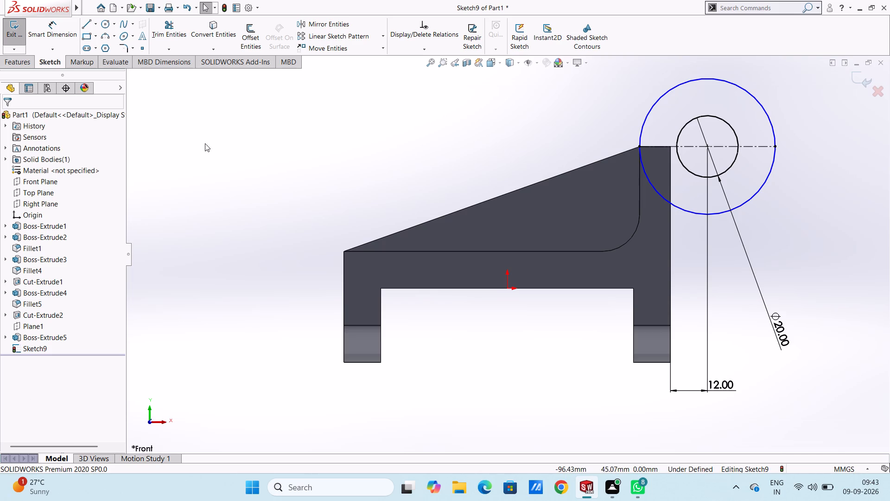
Sketch a three-point arc of 14 mm radius from the upright's outer vertical edge to the bottom of the outer circle.
{"action": "left_click", "coordinate": [106, 37]}
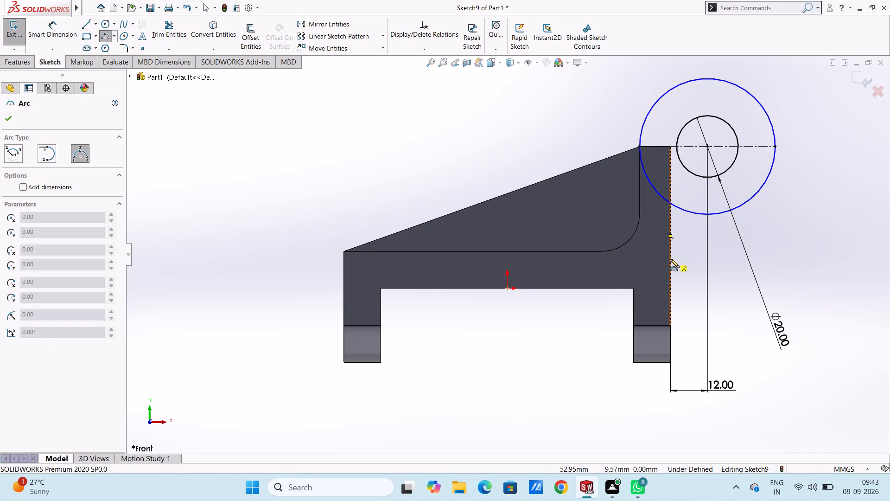
{"action": "left_click", "coordinate": [670, 235]}
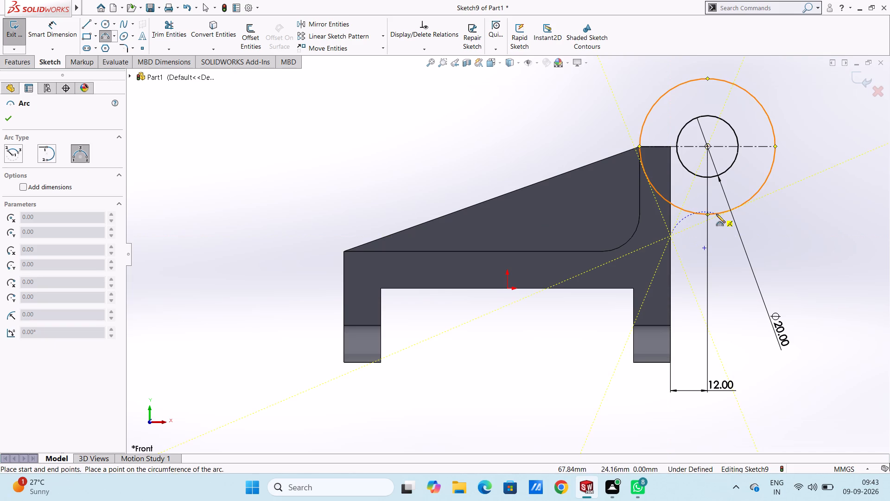
{"action": "left_click", "coordinate": [716, 214]}
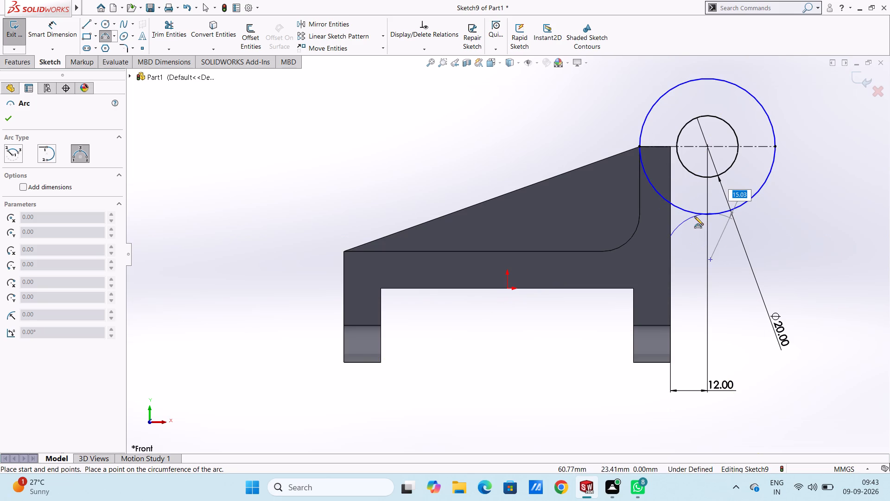
{"action": "type", "text": "14"}
{"action": "key", "text": "Return"}
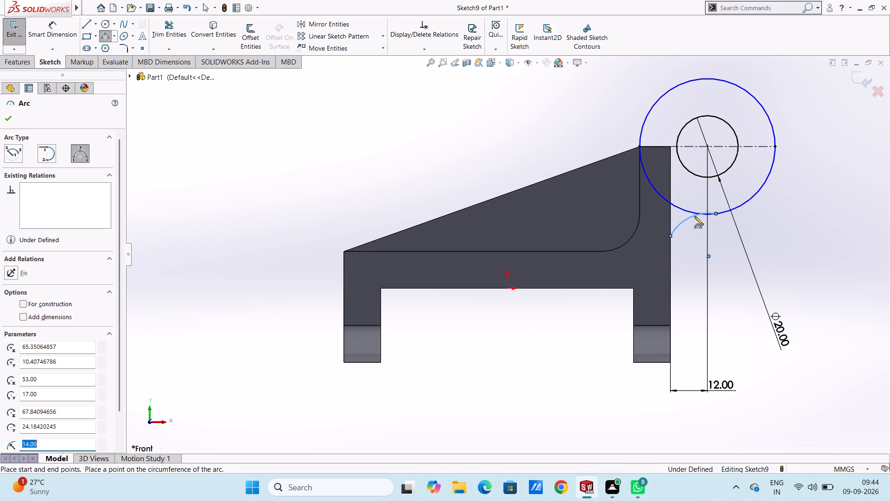
{"action": "key", "text": "Escape"}
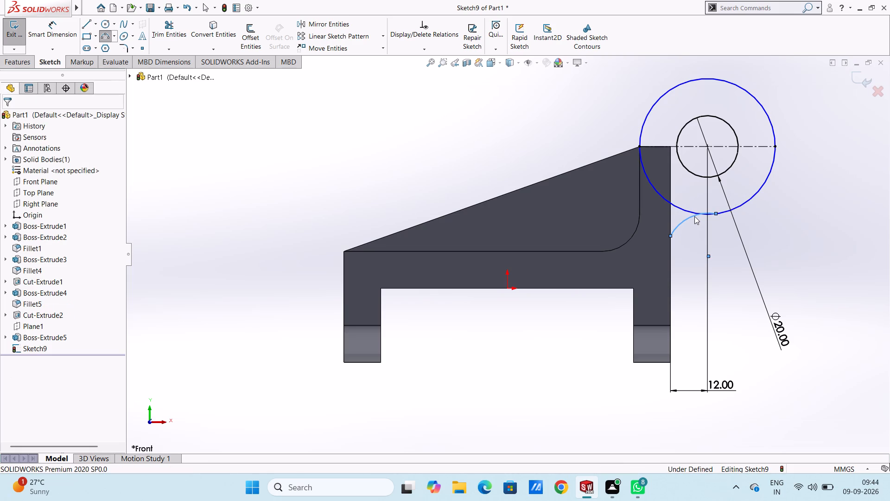
{"action": "key", "text": "Escape"}
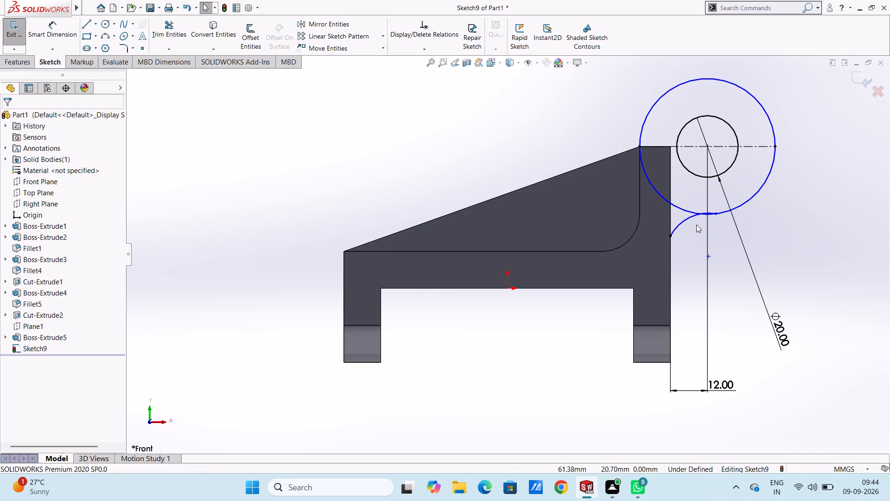
Add a 44 mm diameter dimension to the outer circle with Smart Dimension.
{"action": "left_click", "coordinate": [40, 37]}
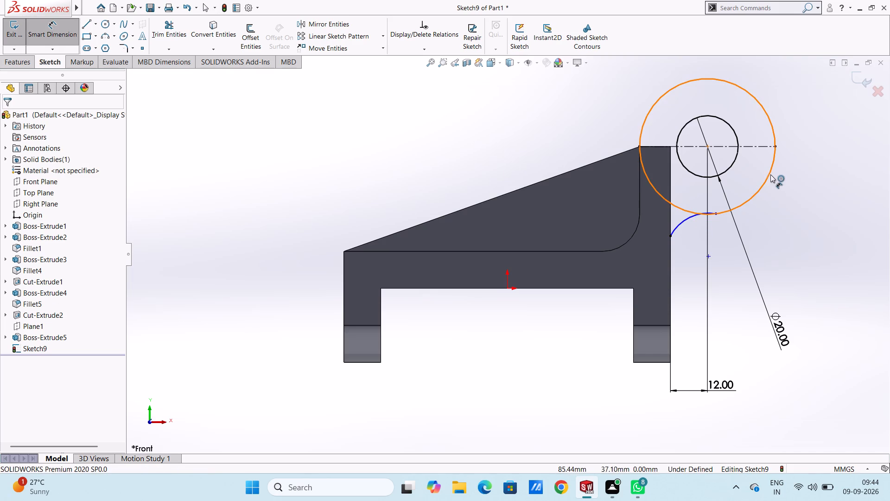
{"action": "left_click", "coordinate": [768, 177]}
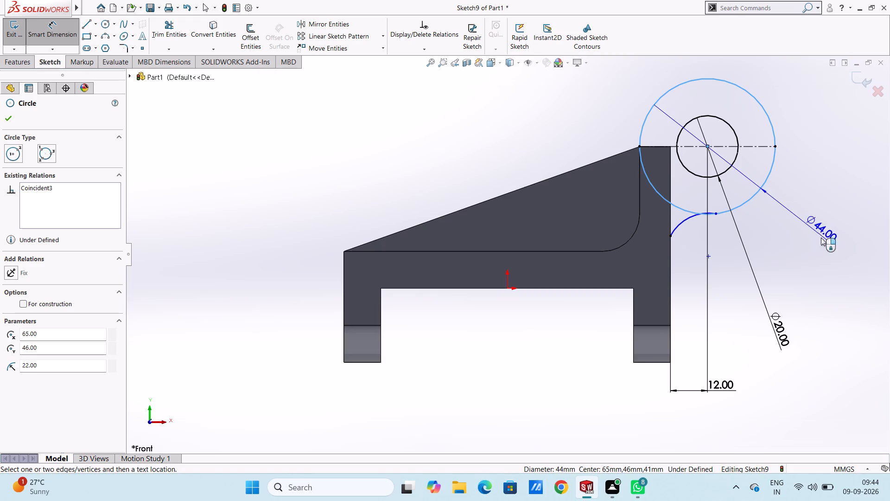
{"action": "left_click", "coordinate": [842, 269]}
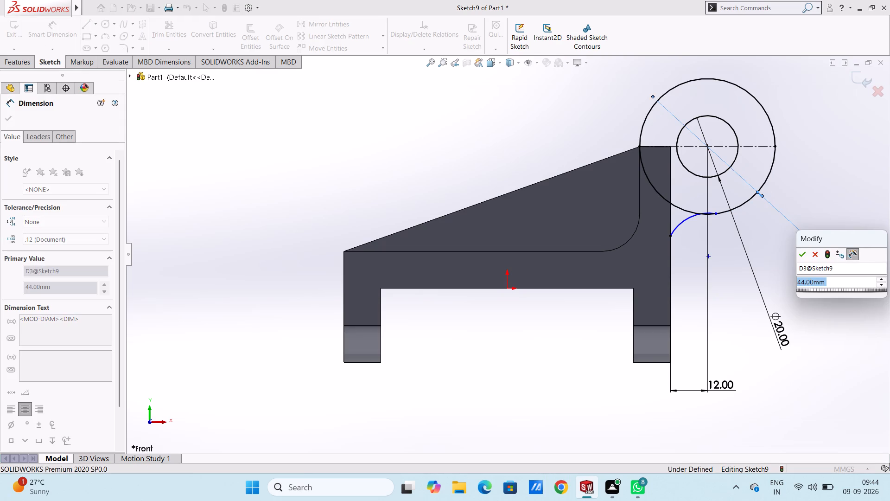
{"action": "key", "text": "Return"}
{"action": "left_click", "coordinate": [818, 284]}
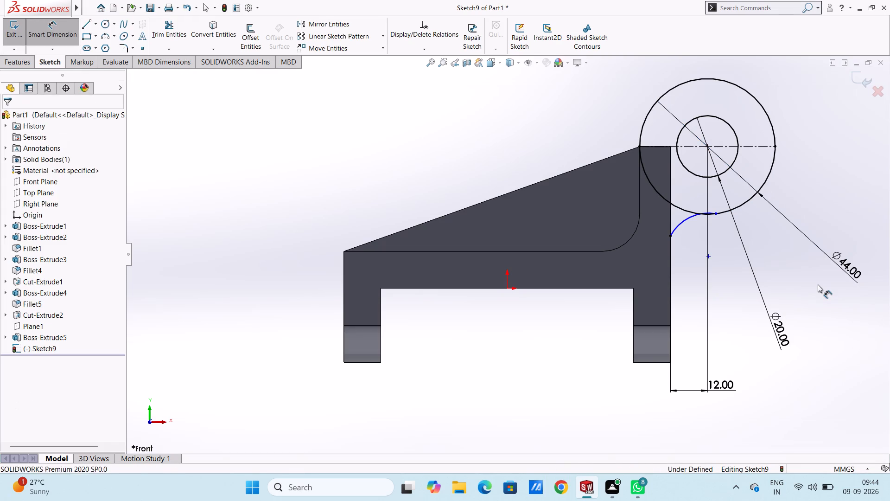
Add a 14 mm radius dimension to the arc joining the upright and the outer circle.
{"action": "left_click", "coordinate": [686, 221]}
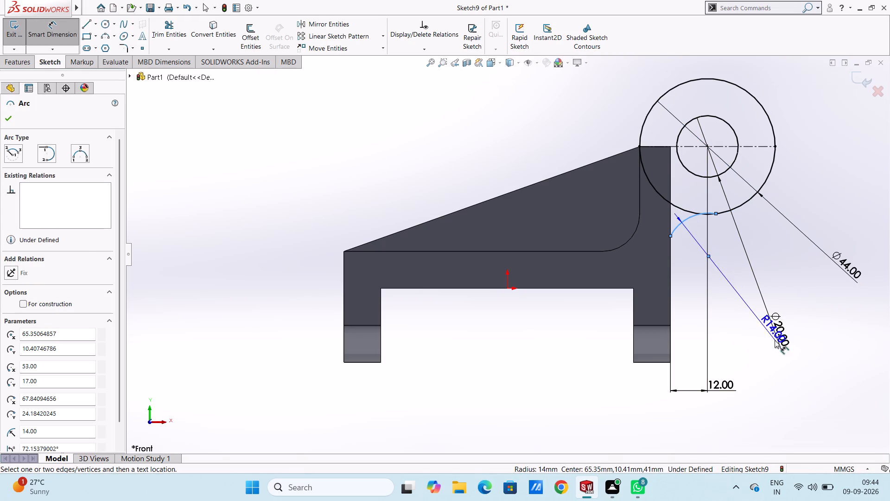
{"action": "left_click", "coordinate": [817, 409]}
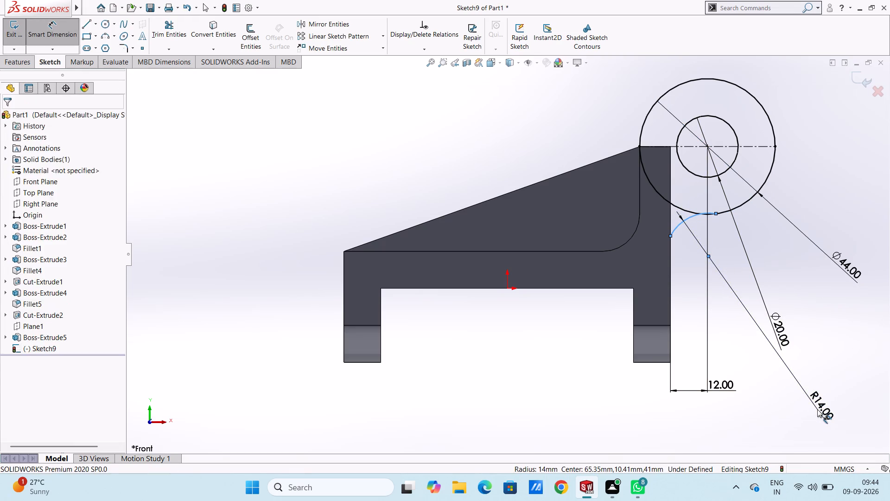
{"action": "key", "text": "Return"}
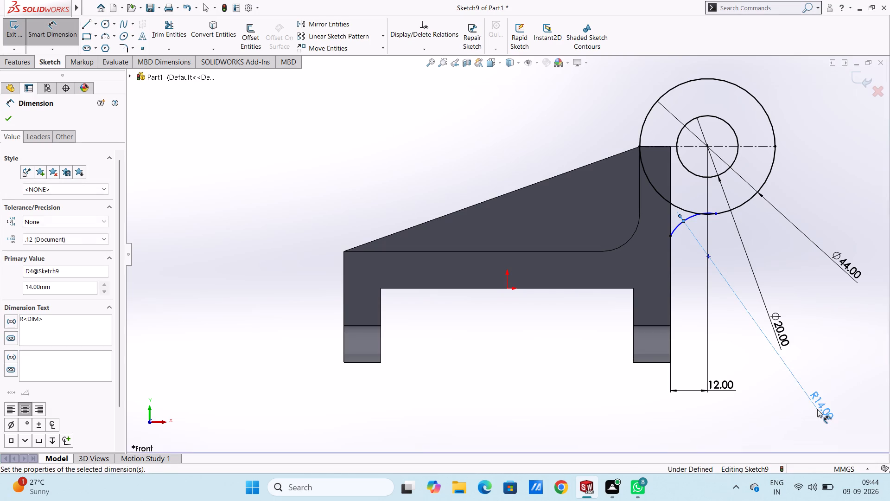
{"action": "left_click", "coordinate": [795, 431]}
{"action": "key", "text": "Escape"}
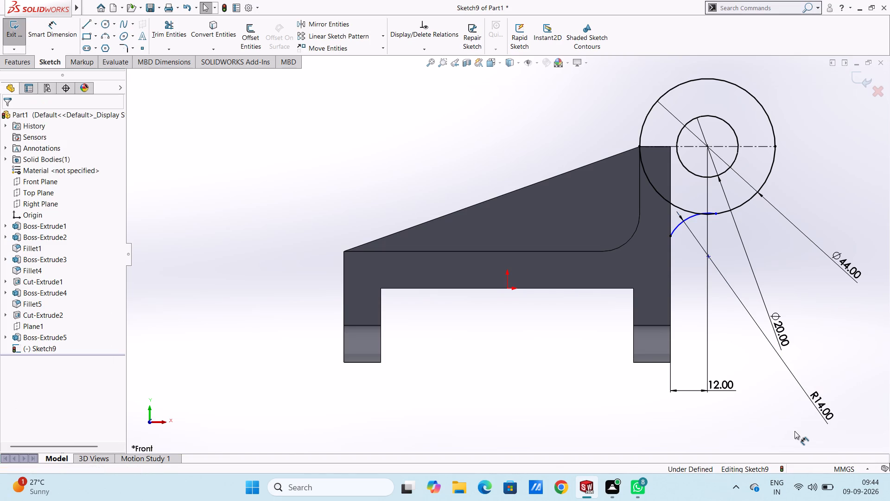
Make the 14 mm radius arc tangent to the outer circle.
{"action": "left_click", "coordinate": [696, 217]}
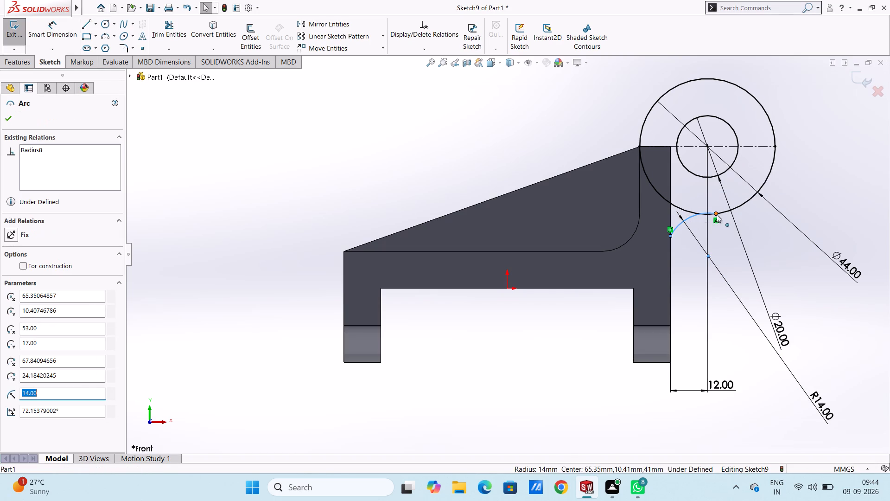
{"action": "left_click", "coordinate": [722, 213], "text": "ctrl"}
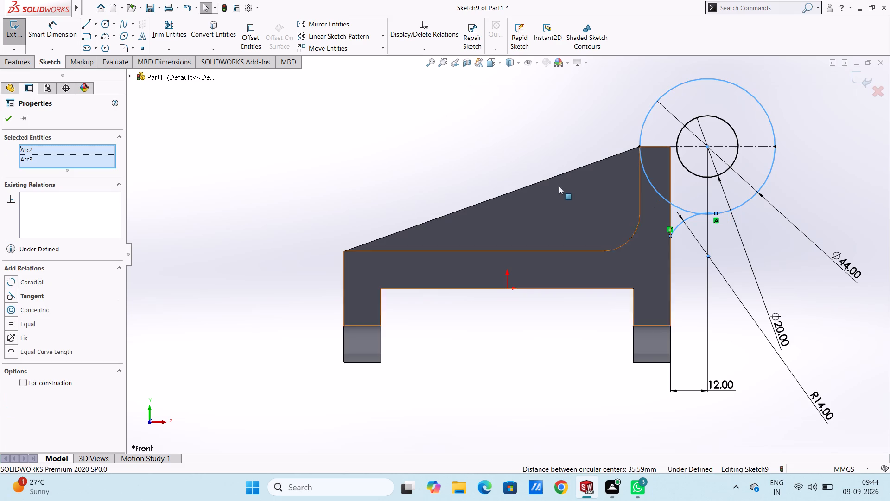
{"action": "left_click", "coordinate": [24, 299]}
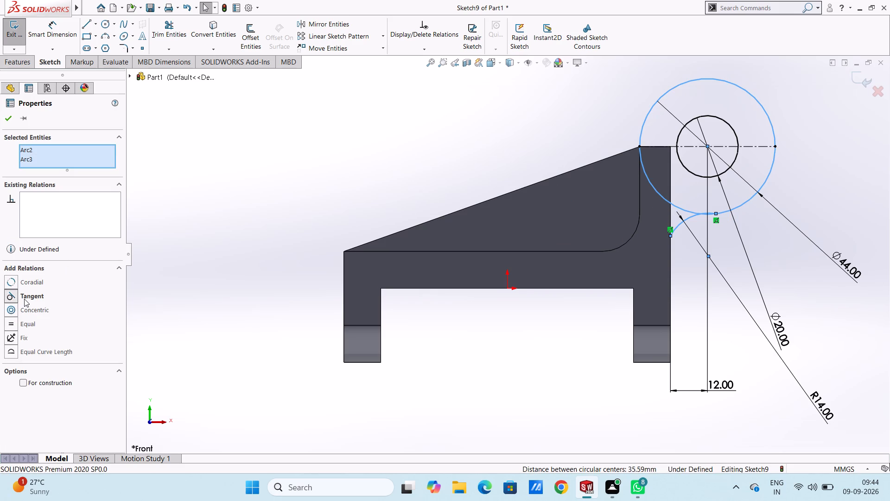
{"action": "left_click", "coordinate": [210, 308]}
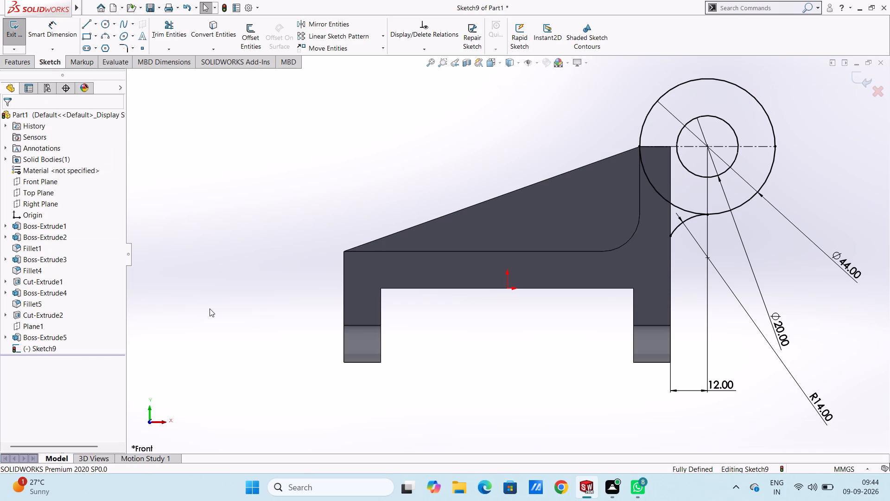
Trim both circles' upper halves, the outer circle's lower quarter overlapping the upright, and the centerline across and beyond the inner circle.
{"action": "left_click", "coordinate": [175, 29]}
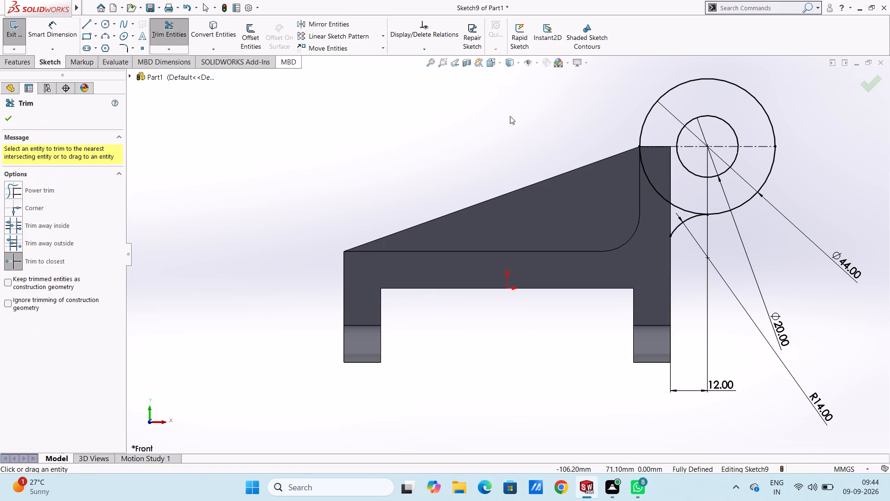
{"action": "left_click", "coordinate": [642, 128]}
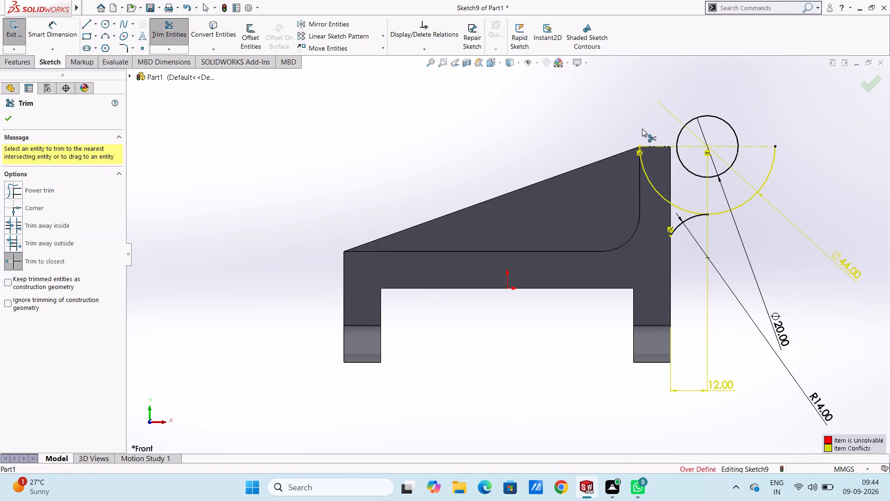
{"action": "left_click", "coordinate": [646, 175]}
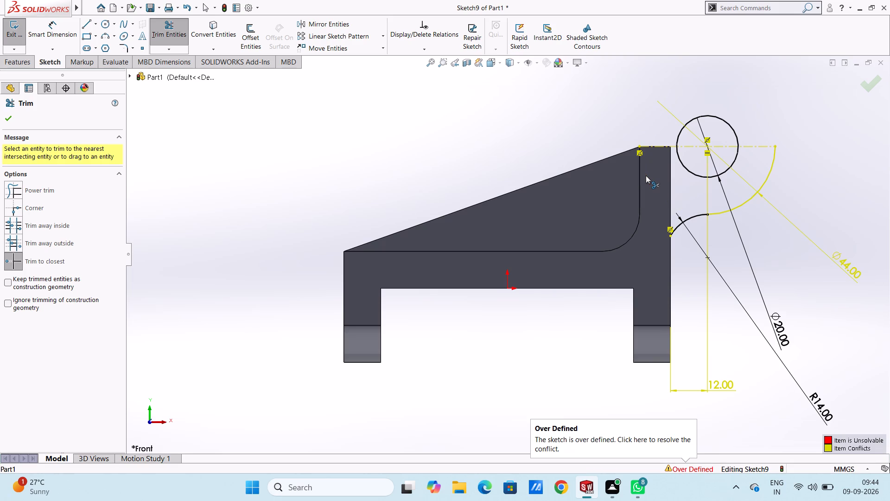
{"action": "left_click", "coordinate": [712, 116]}
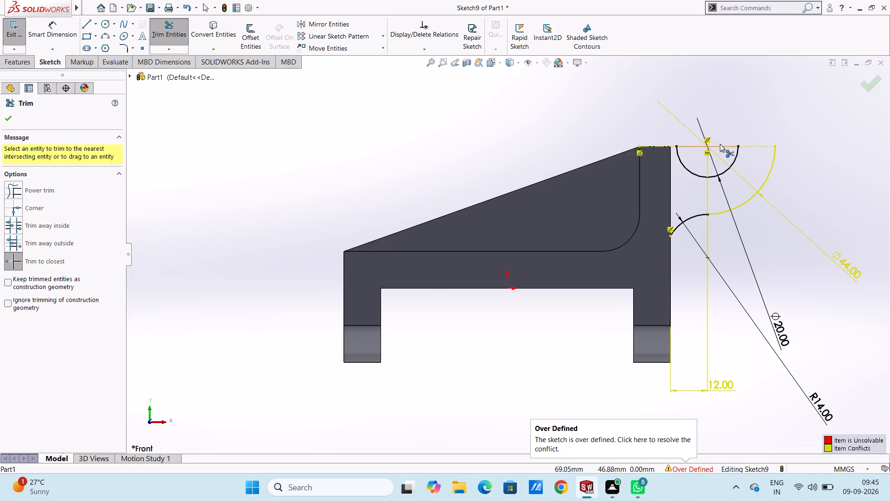
{"action": "left_click", "coordinate": [752, 146]}
{"action": "key", "text": "Escape"}
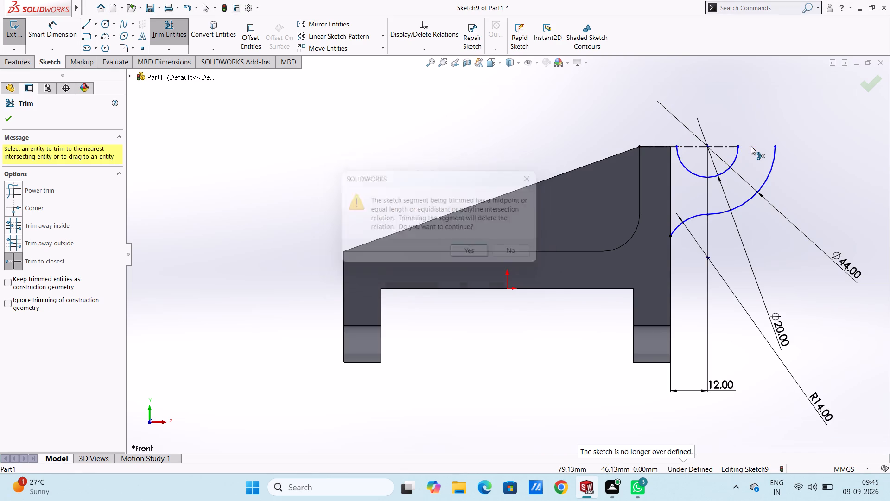
{"action": "left_click", "coordinate": [725, 145]}
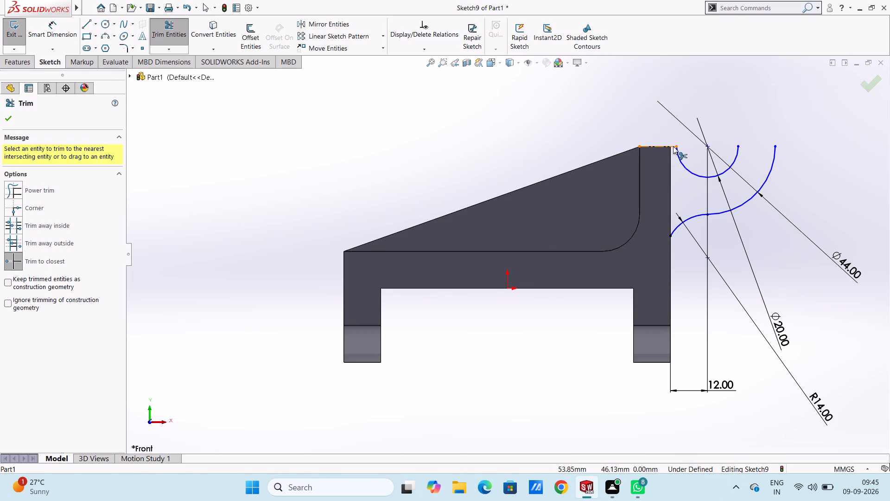
Delete the leftover centerline segment along the upright's top edge, keeping the inner semicircle.
{"action": "left_click", "coordinate": [674, 146]}
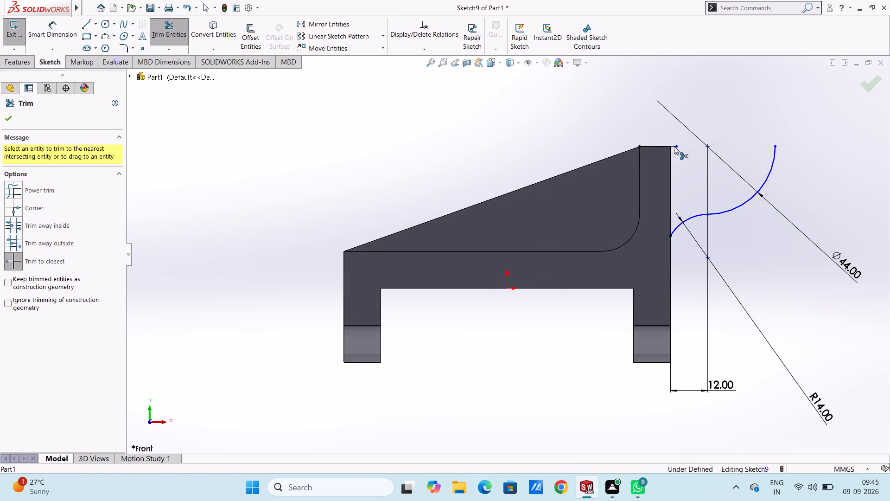
{"action": "key", "text": "ctrl+z"}
{"action": "scroll", "coordinate": [674, 146], "scroll_direction": "down", "scroll_amount": 3, "text": "ctrl"}
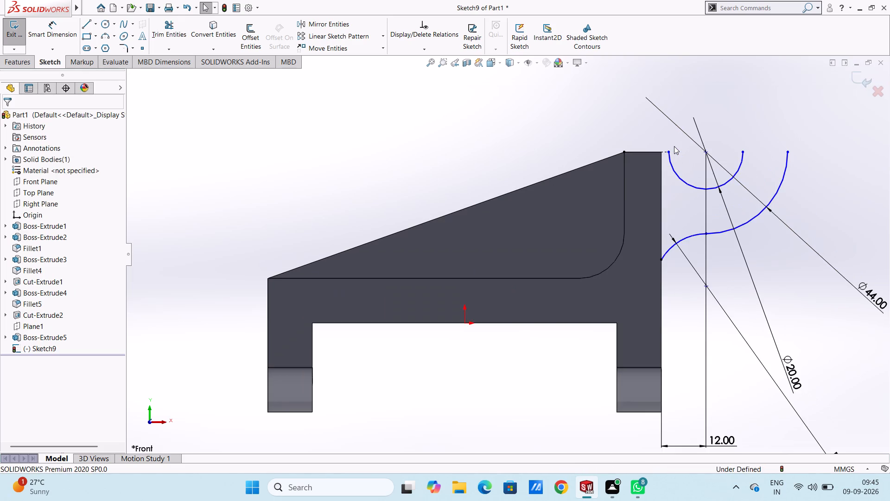
{"action": "left_click", "coordinate": [644, 167]}
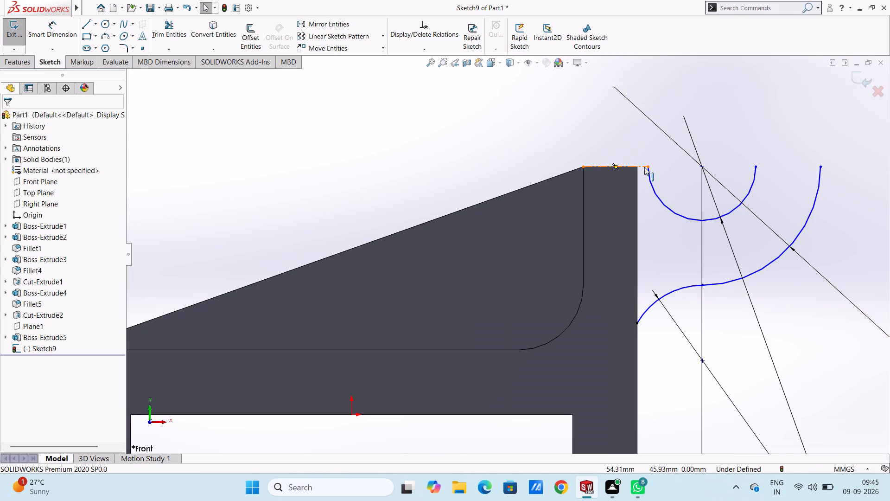
{"action": "key", "text": "Delete"}
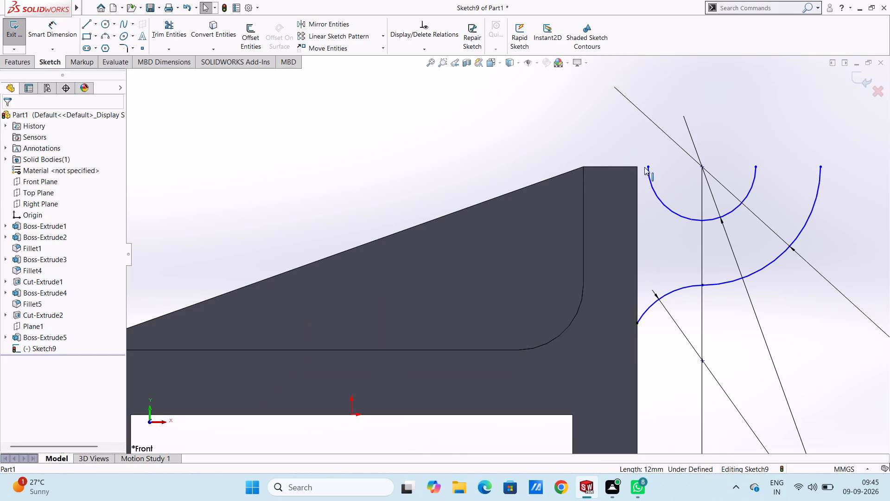
Draw a 2 mm horizontal line from the upright's top outer corner to the nearest endpoint of the inner semicircle.
{"action": "left_click", "coordinate": [87, 24]}
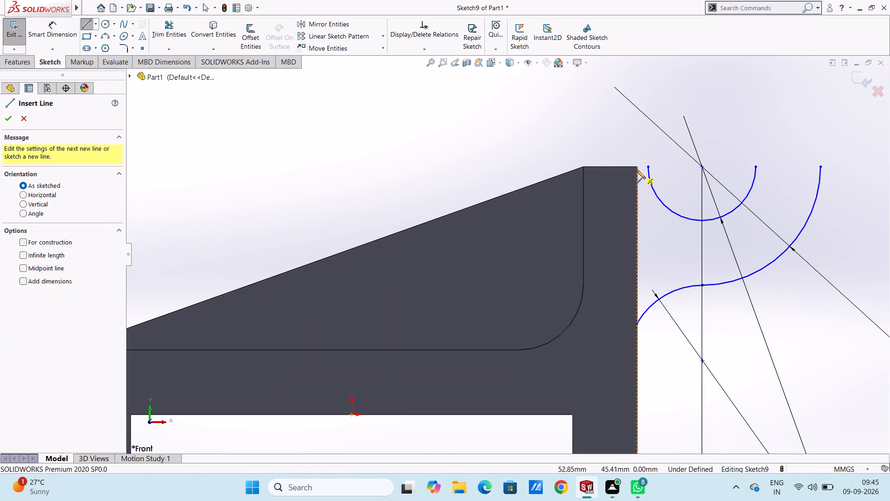
{"action": "left_click", "coordinate": [638, 167]}
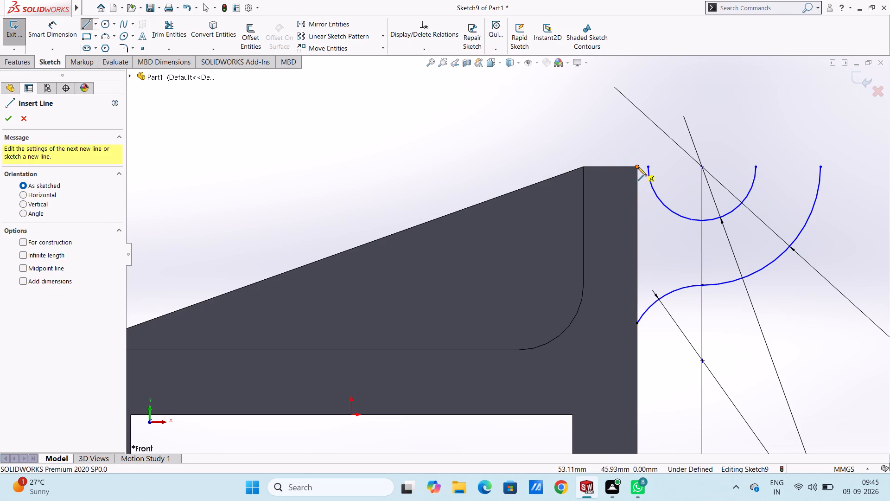
{"action": "left_click", "coordinate": [648, 167]}
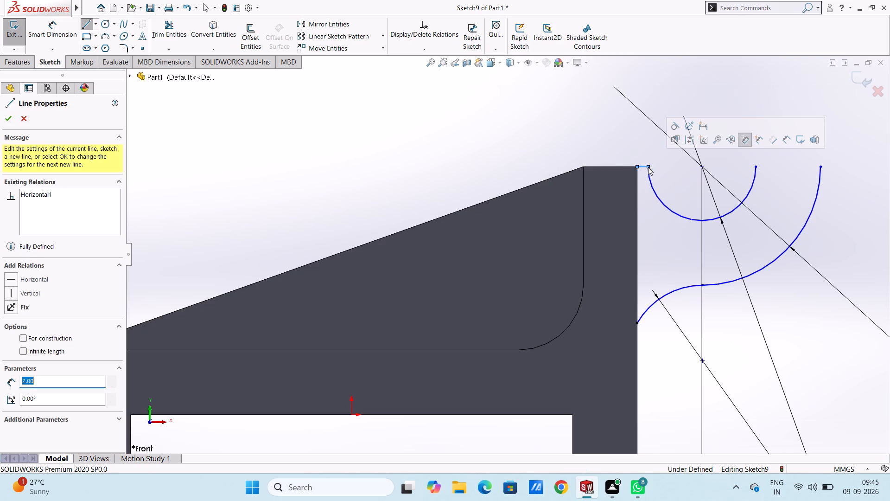
Close the boss profile with a 12 mm horizontal line joining the two arcs' far endpoints and a 29 mm vertical line along the upright's outer edge.
{"action": "key", "text": "Escape"}
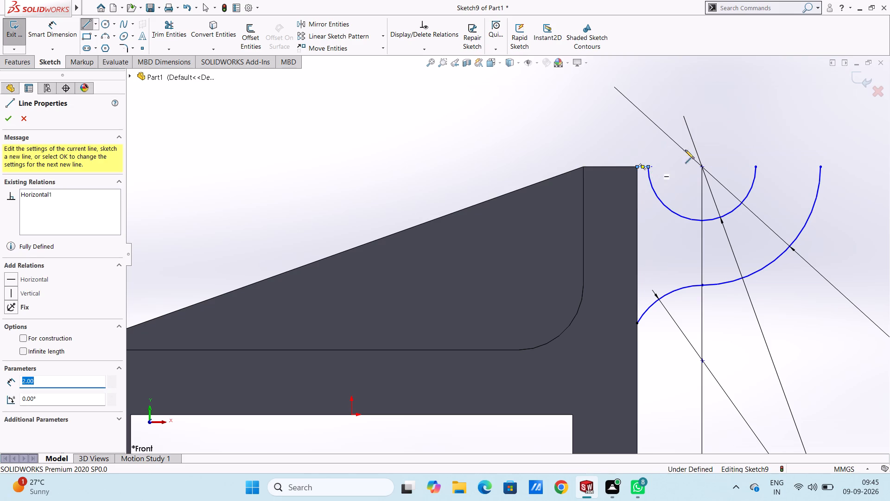
{"action": "left_click", "coordinate": [754, 168]}
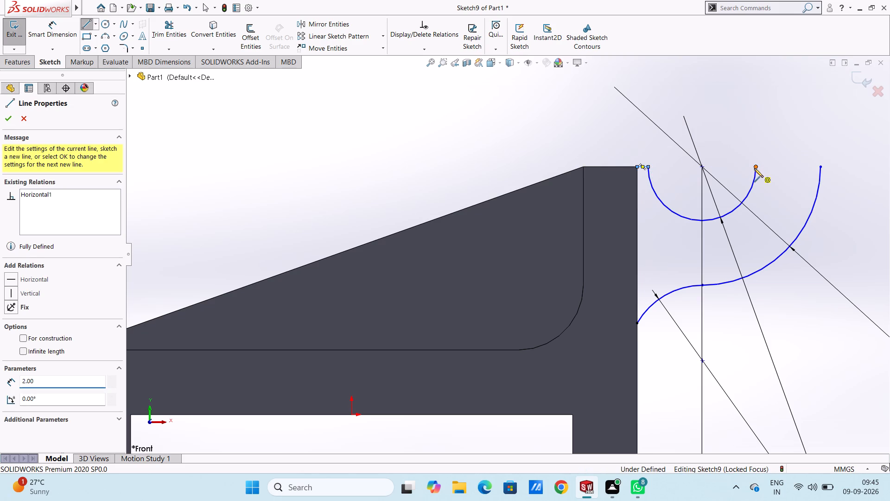
{"action": "left_click", "coordinate": [819, 167]}
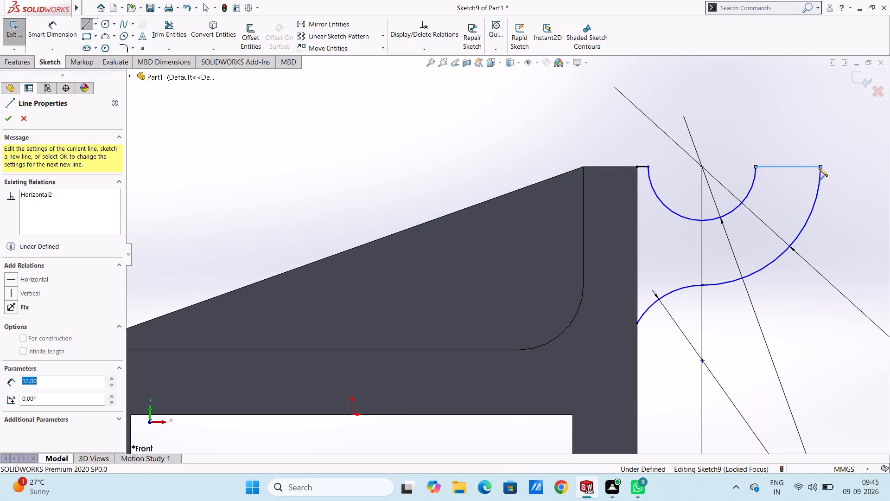
{"action": "key", "text": "Escape"}
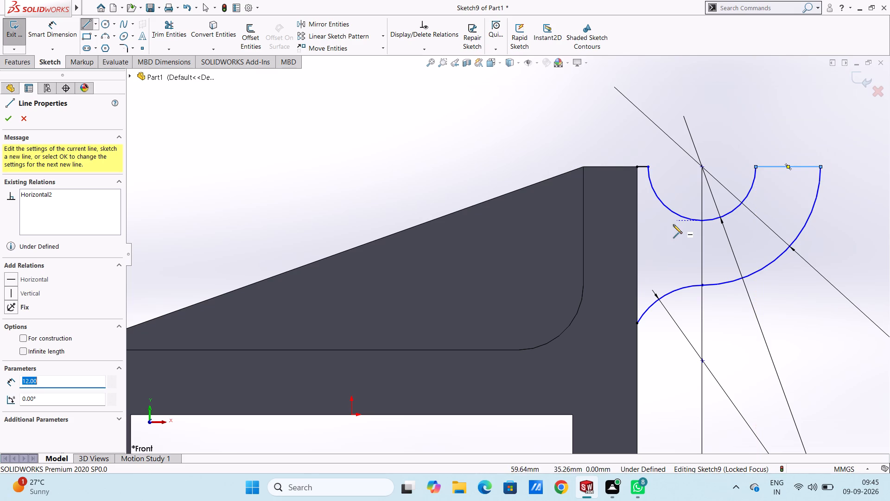
{"action": "left_click", "coordinate": [636, 167]}
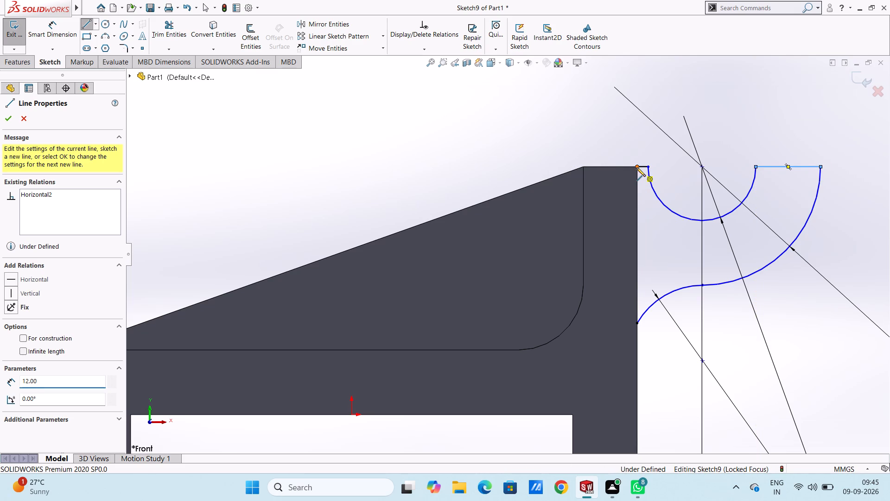
{"action": "left_click", "coordinate": [637, 325]}
{"action": "key", "text": "Escape"}
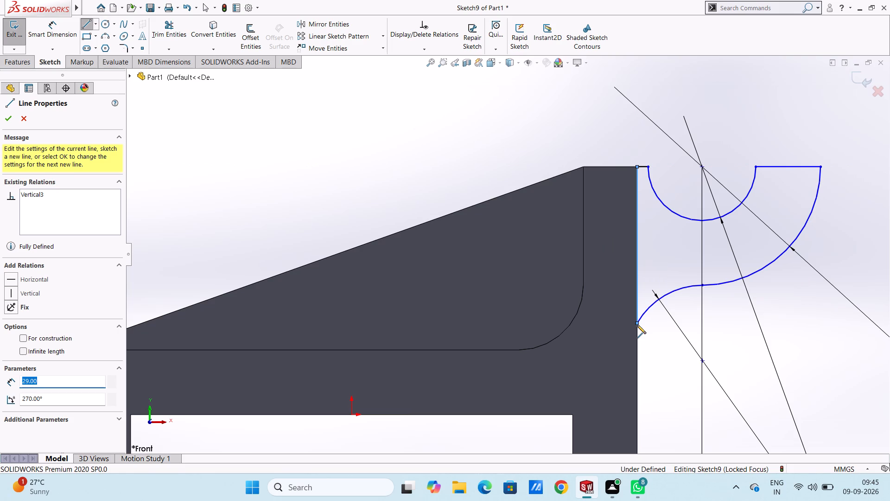
{"action": "key", "text": "Escape"}
Add a 12 mm horizontal dimension between the upright's top outer corner and the arcs' shared center point.
{"action": "scroll", "coordinate": [637, 325], "scroll_direction": "up", "scroll_amount": 3, "text": "ctrl"}
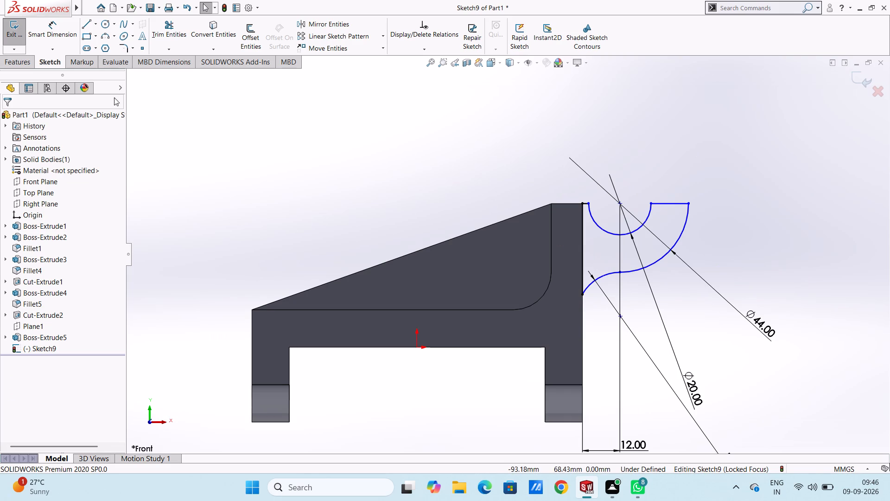
{"action": "left_click", "coordinate": [58, 36]}
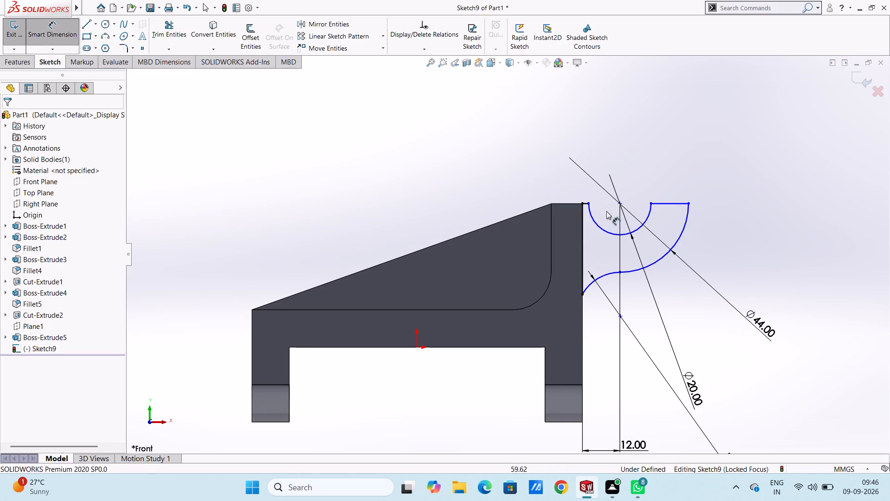
{"action": "left_click", "coordinate": [582, 205]}
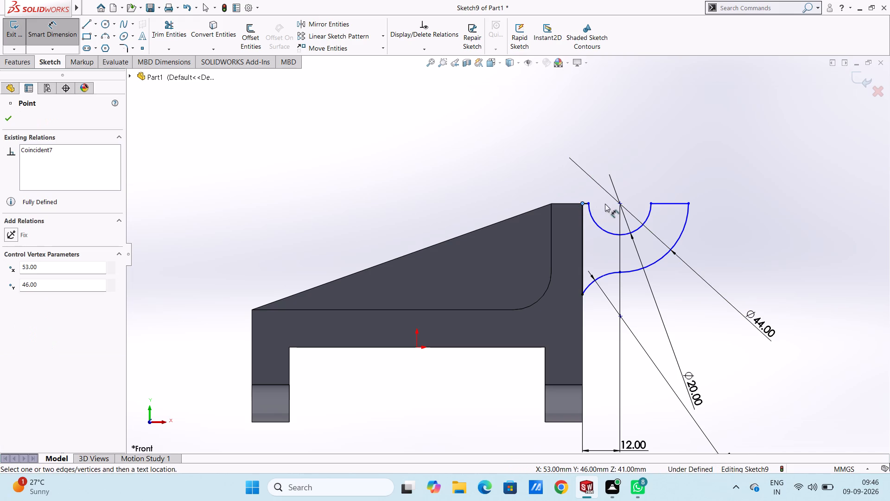
{"action": "left_click", "coordinate": [620, 206]}
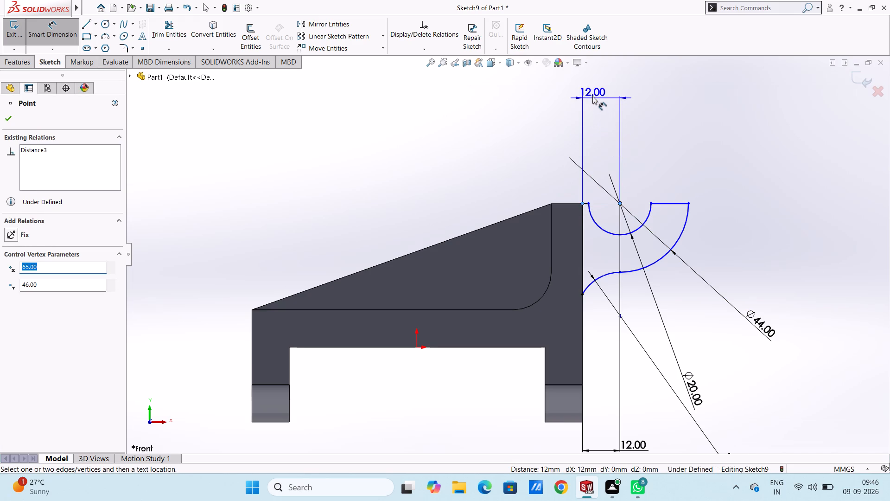
{"action": "left_click", "coordinate": [592, 95]}
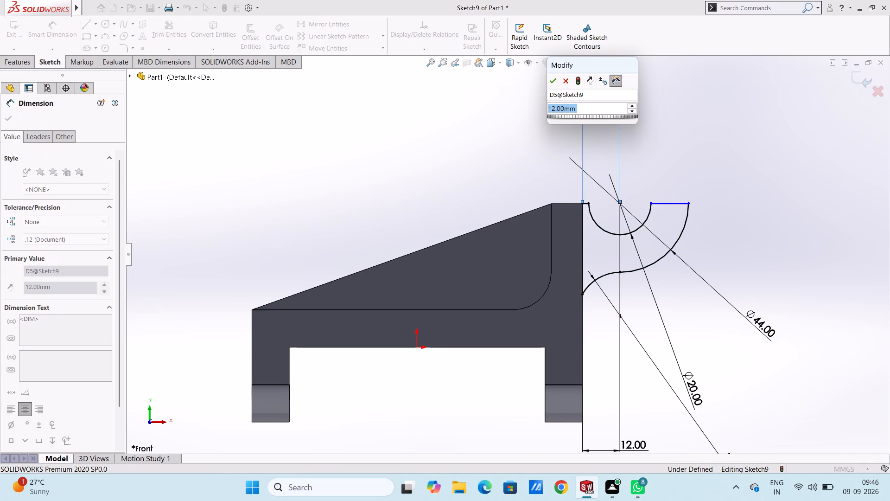
{"action": "key", "text": "Return"}
{"action": "left_click", "coordinate": [598, 114]}
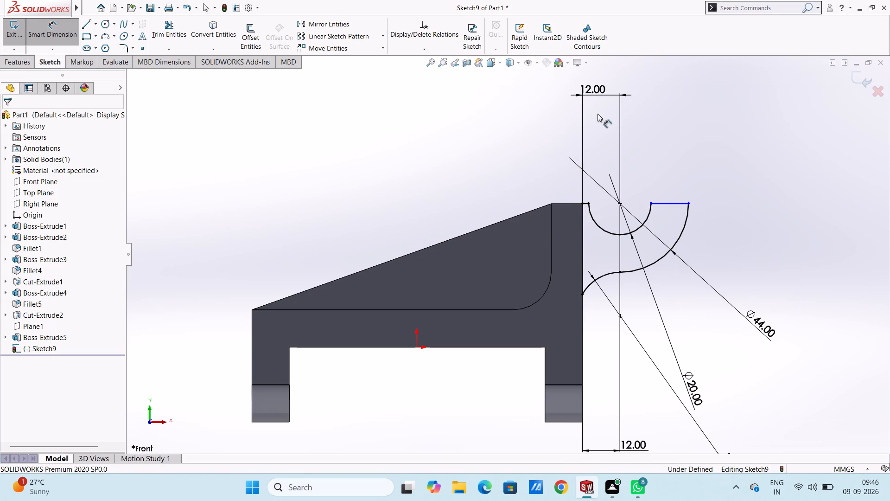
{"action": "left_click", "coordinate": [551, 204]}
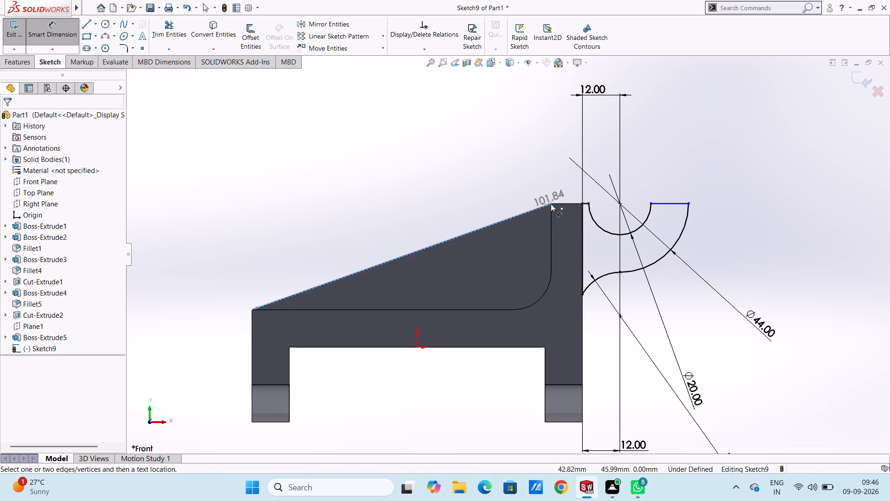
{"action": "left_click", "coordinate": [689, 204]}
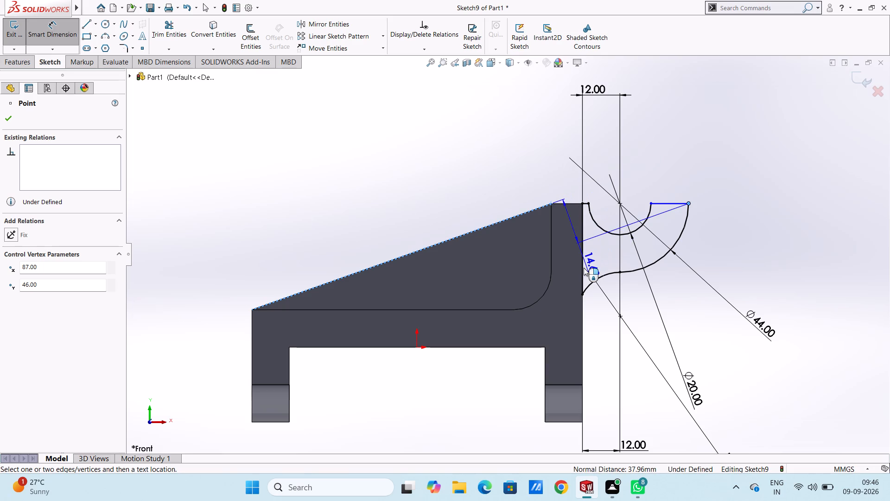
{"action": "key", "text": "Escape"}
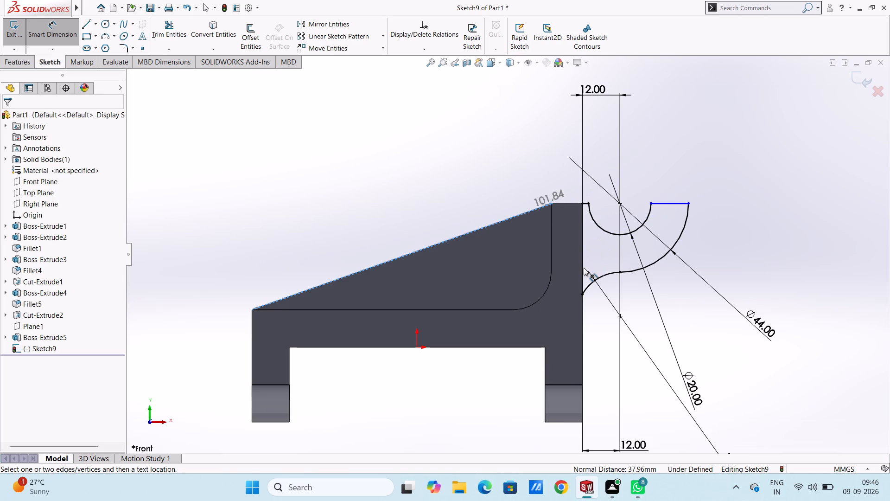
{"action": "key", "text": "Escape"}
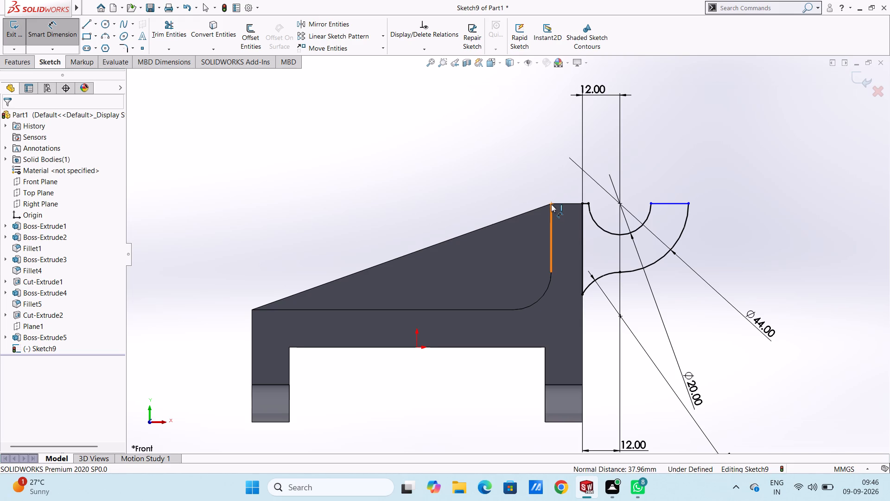
Add a 44 mm horizontal dimension from the upright's top inner corner, where the rib ends, to the outer arc's top endpoint.
{"action": "left_click", "coordinate": [551, 204]}
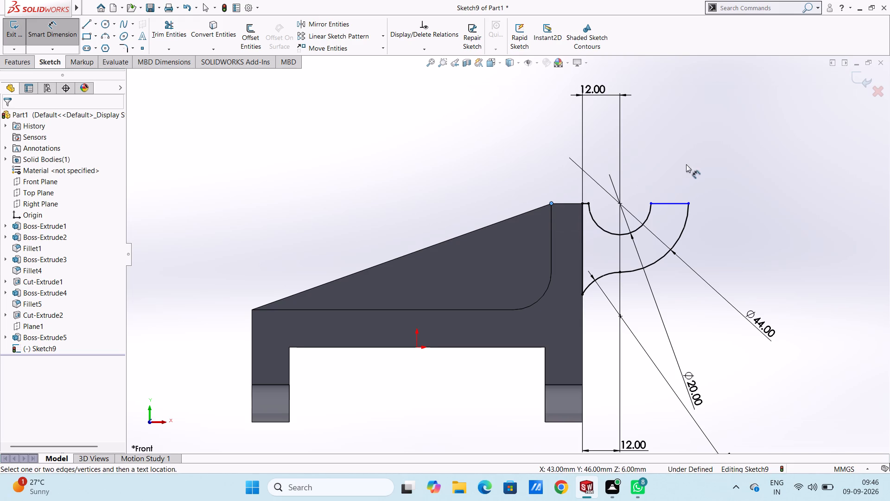
{"action": "left_click", "coordinate": [689, 204]}
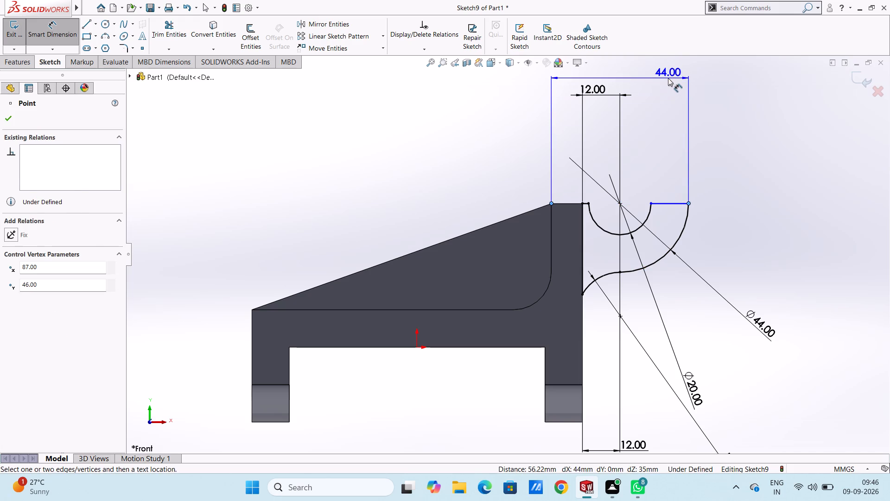
{"action": "left_click", "coordinate": [668, 78]}
{"action": "key", "text": "Return"}
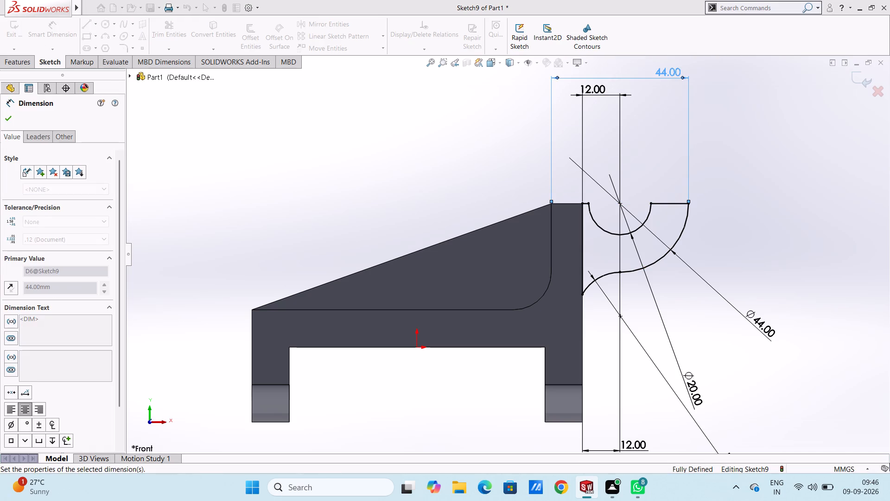
{"action": "left_click", "coordinate": [661, 117]}
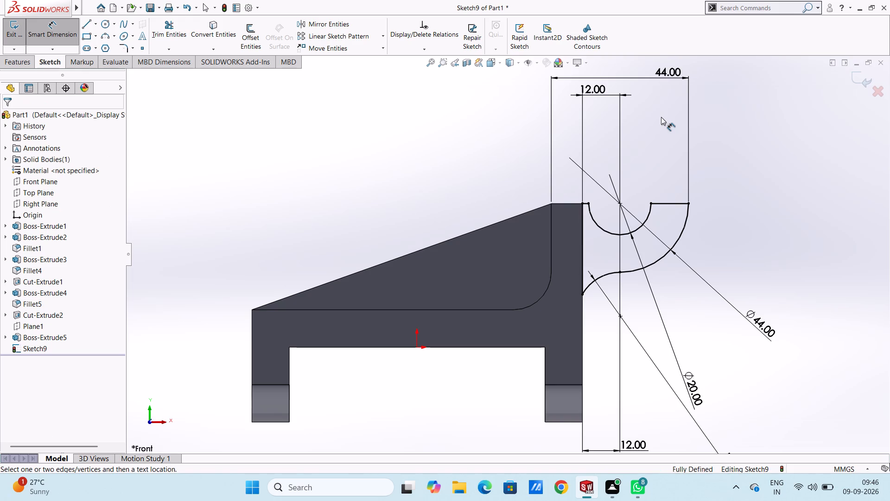
{"action": "key", "text": "Escape"}
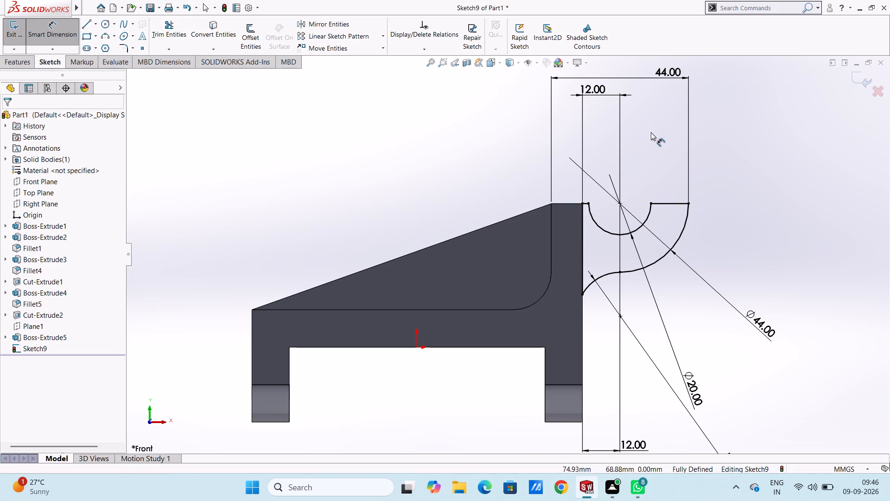
{"action": "key", "text": "Escape"}
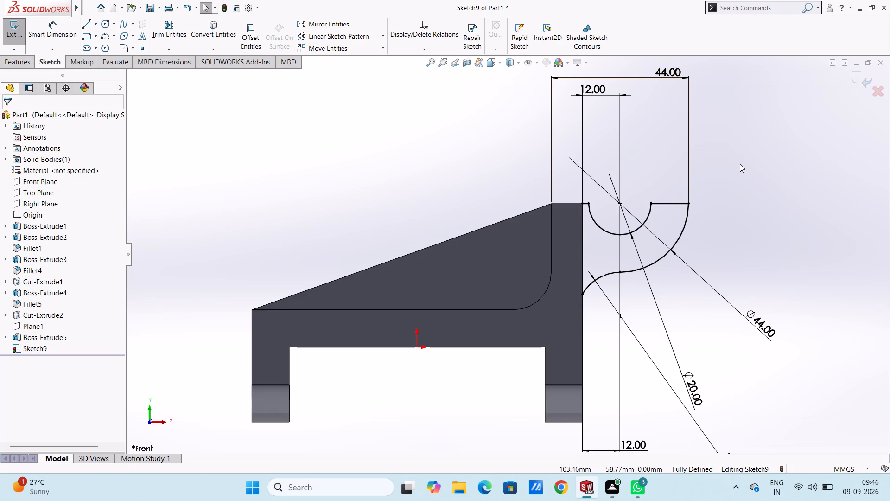
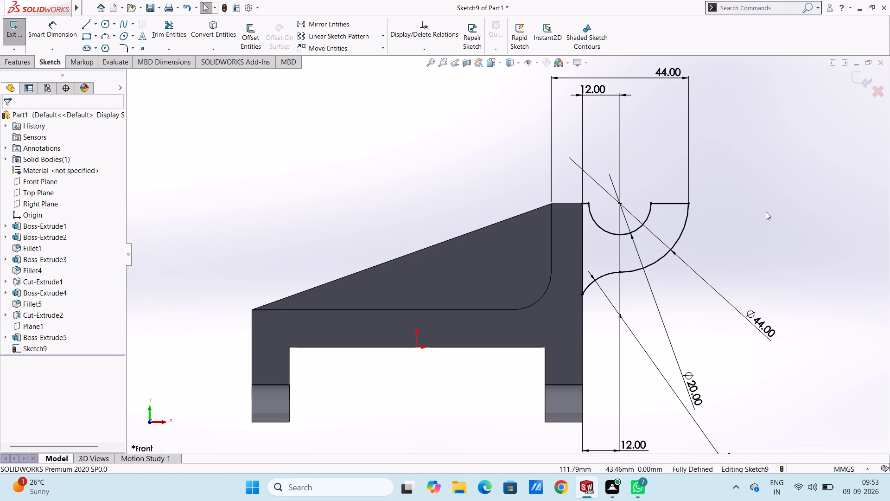
Show the bracket and its half-round boss profile in the isometric view.
{"action": "key", "text": "ctrl+7"}
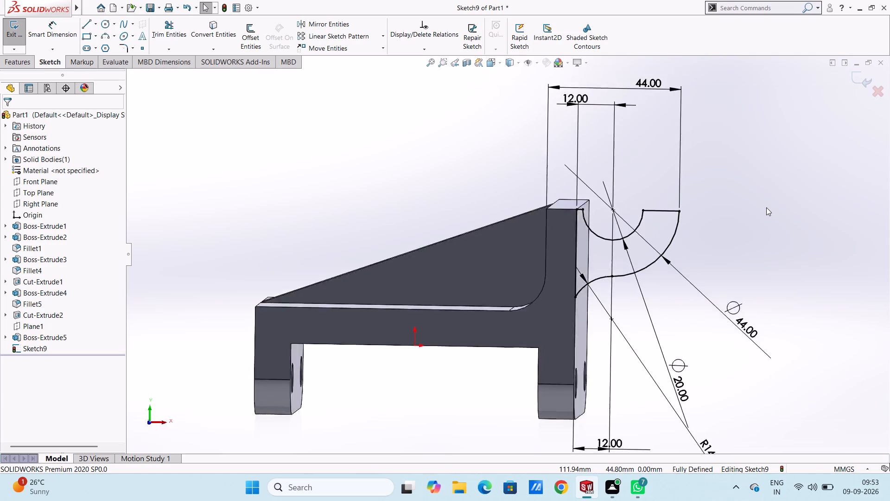
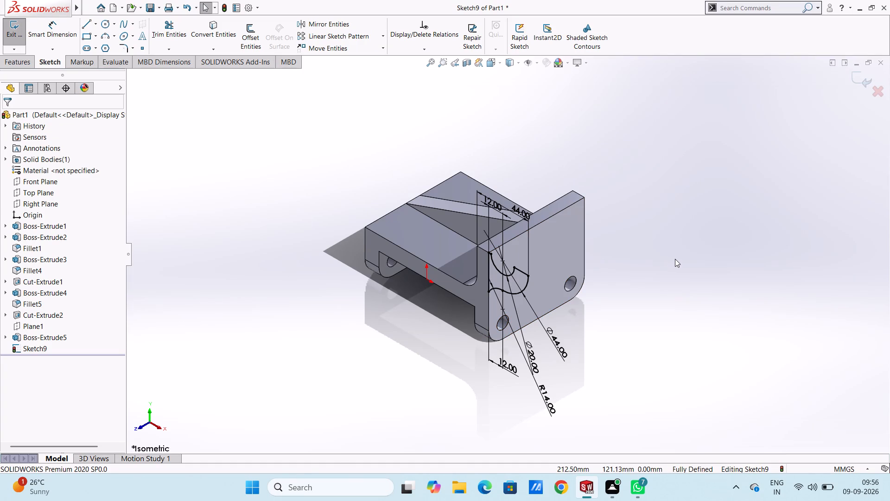
Inspect the bracket and boss profile in the front, back, side, top and bottom standard views, returning to isometric.
{"action": "key", "text": "ctrl+1"}
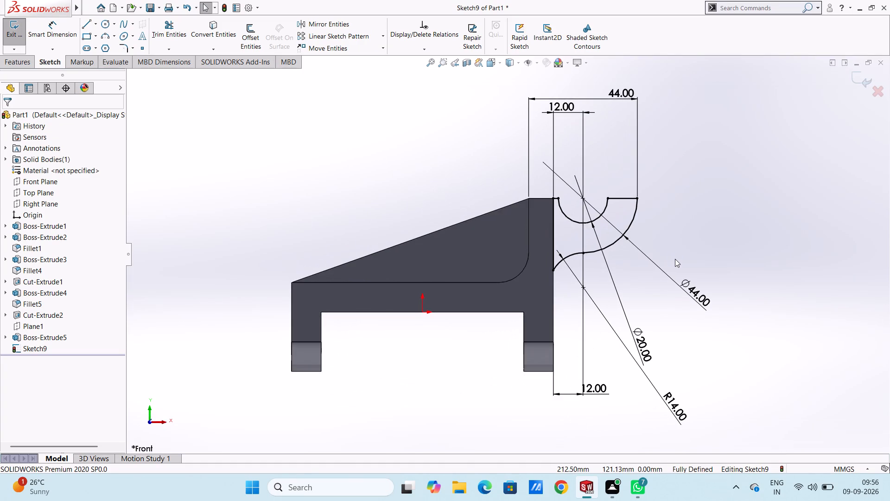
{"action": "key", "text": "ctrl+2"}
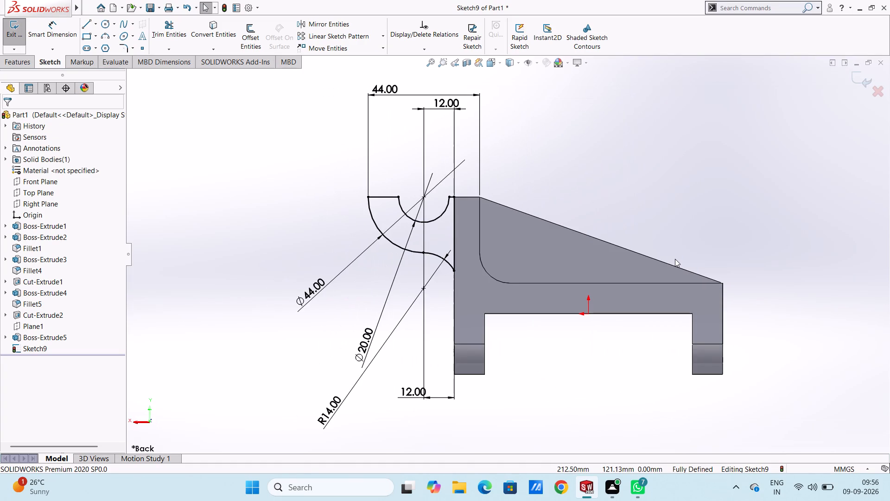
{"action": "key", "text": "ctrl+3"}
{"action": "key", "text": "ctrl+4"}
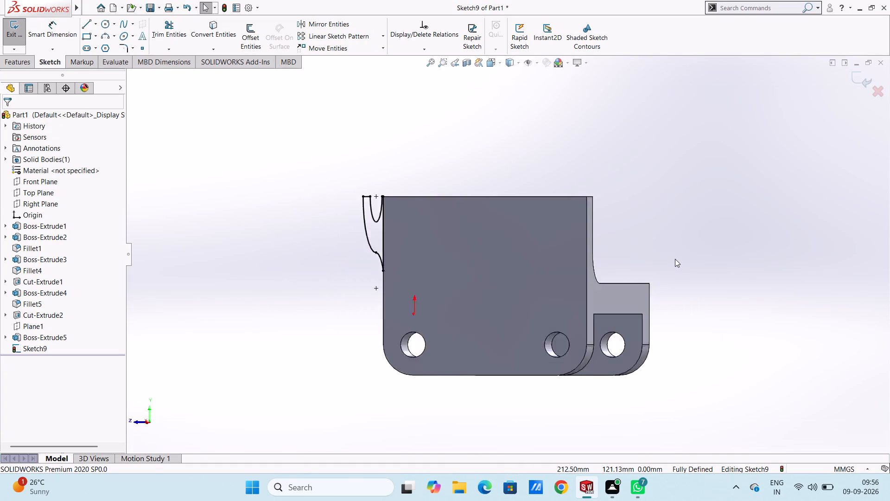
{"action": "key", "text": "ctrl+5"}
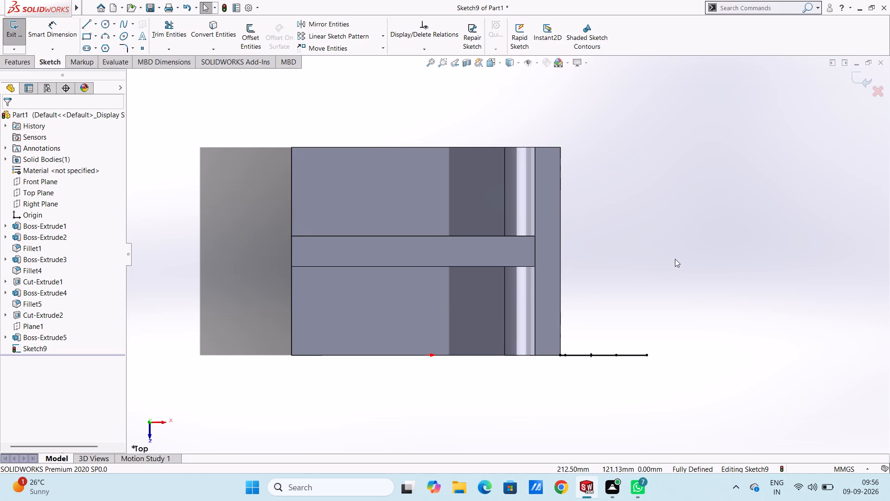
{"action": "key", "text": "ctrl+6"}
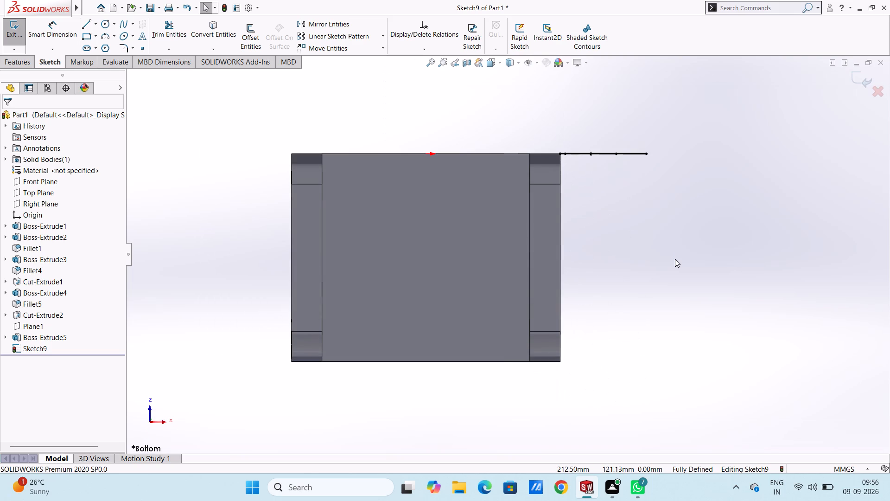
{"action": "key", "text": "ctrl+7"}
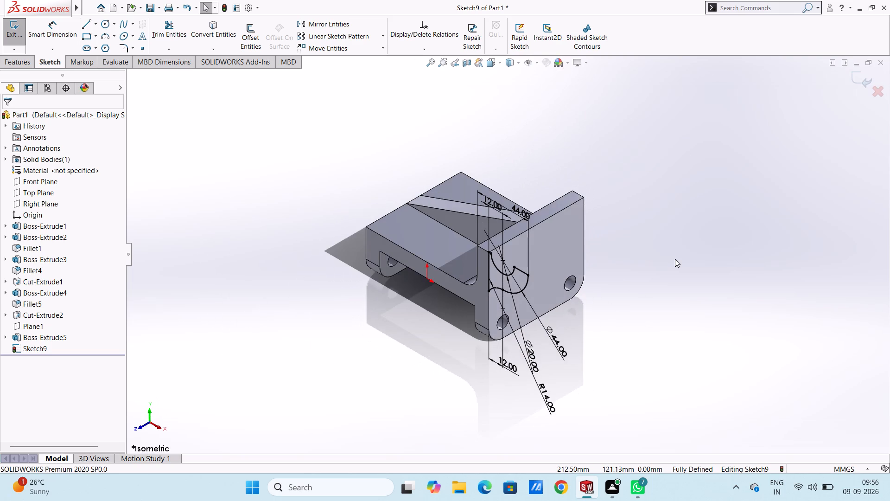
{"action": "key", "text": "ctrl+8"}
{"action": "key", "text": "ctrl+7"}
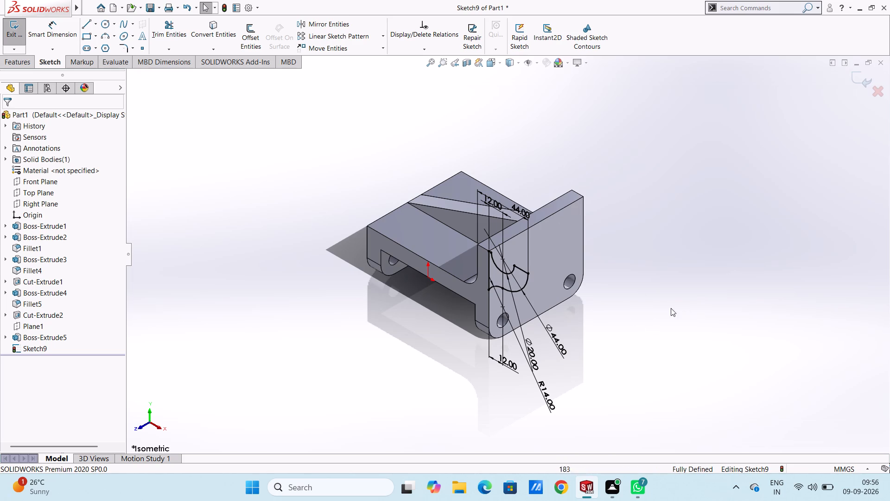
Examine the upright's outer and top faces, the base's top and front faces, and the rib faces in the isometric view.
{"action": "left_click", "coordinate": [544, 240]}
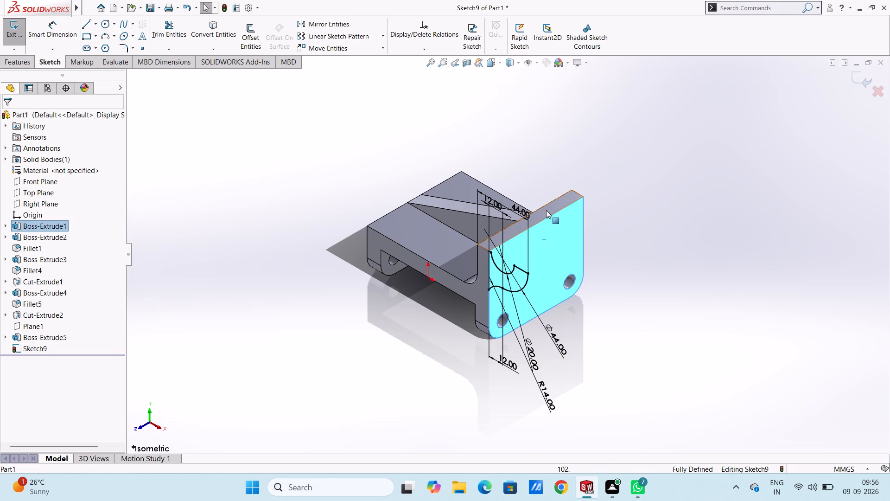
{"action": "left_click", "coordinate": [546, 209]}
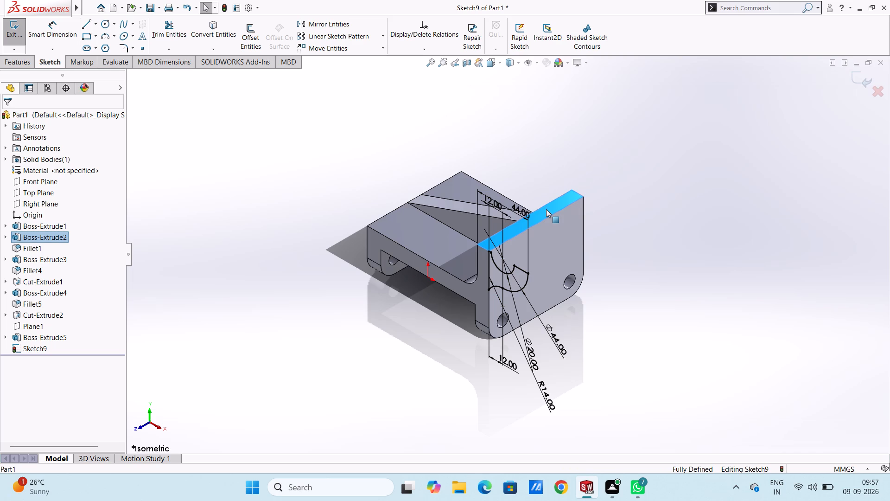
{"action": "left_click", "coordinate": [428, 242]}
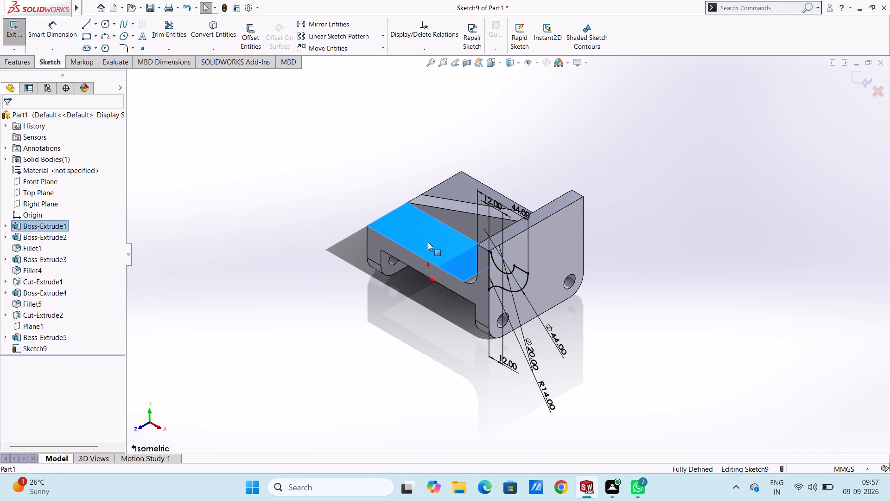
{"action": "left_click", "coordinate": [449, 215]}
{"action": "left_click", "coordinate": [450, 206]}
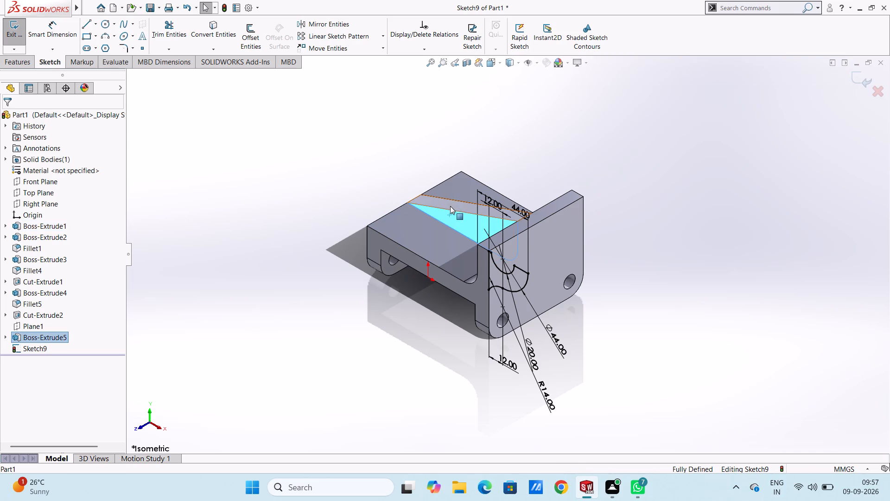
{"action": "left_click", "coordinate": [458, 181]}
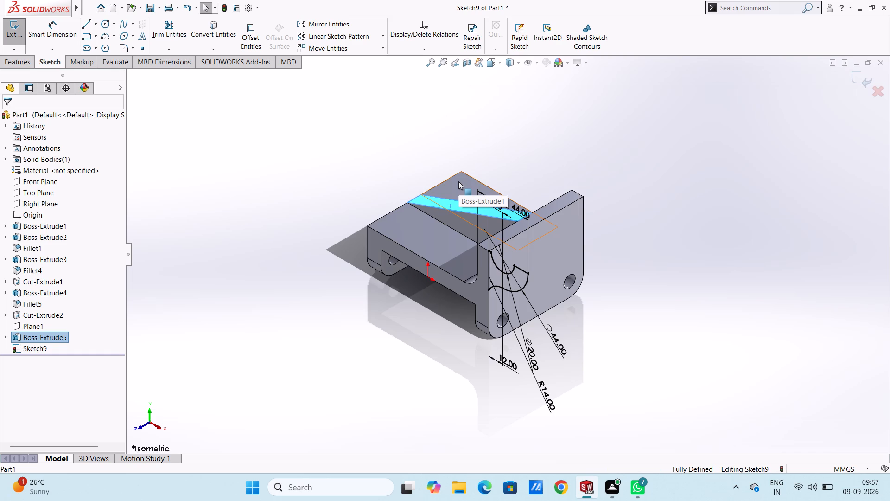
{"action": "left_click", "coordinate": [566, 195]}
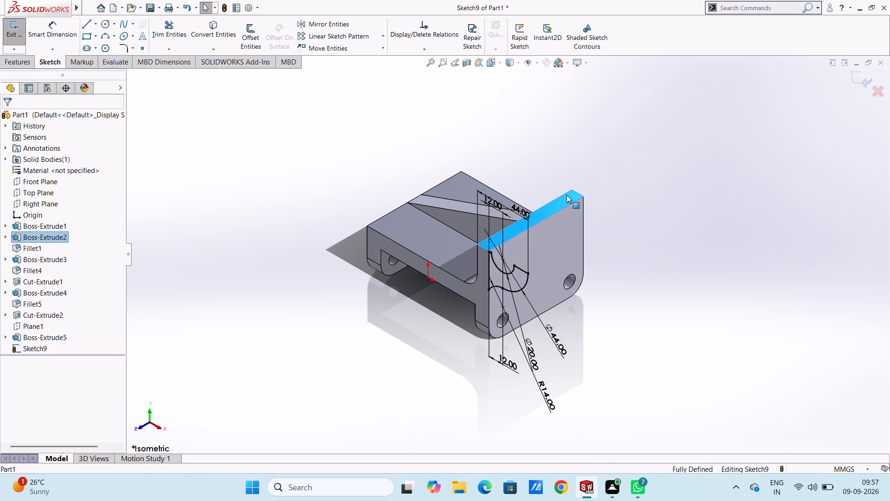
{"action": "left_click", "coordinate": [562, 231]}
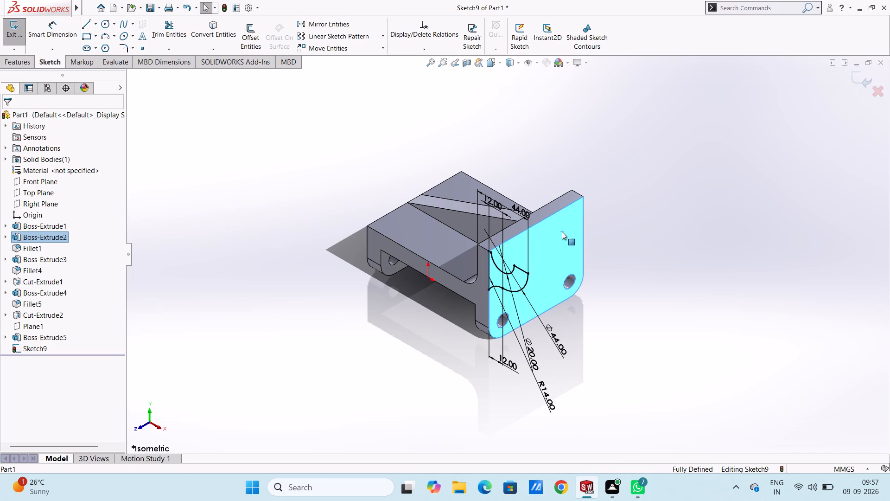
{"action": "left_click", "coordinate": [442, 277]}
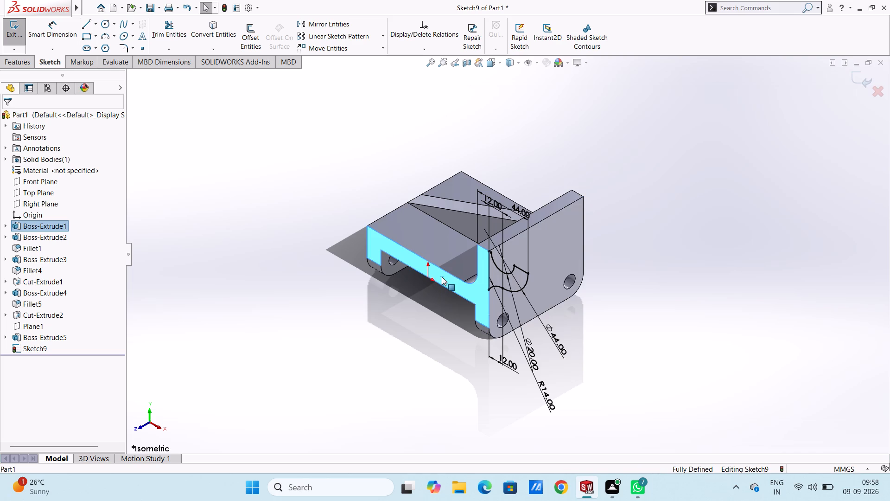
{"action": "left_click", "coordinate": [438, 244]}
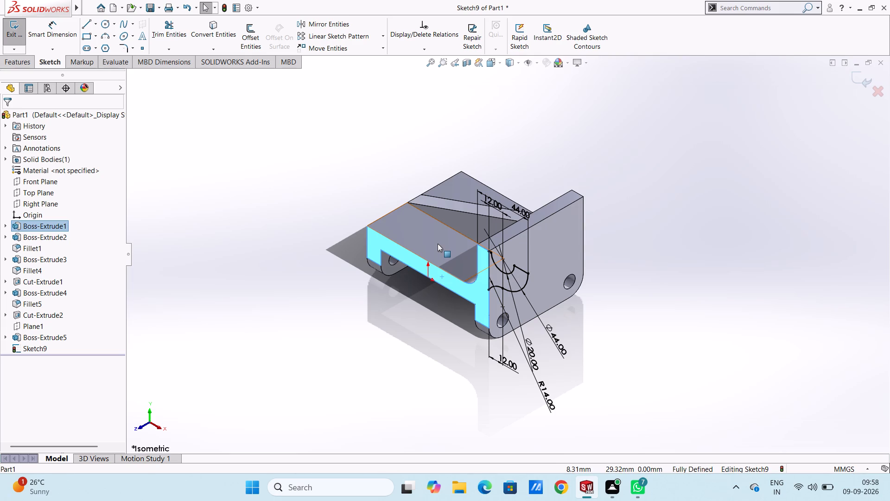
{"action": "left_click", "coordinate": [457, 219]}
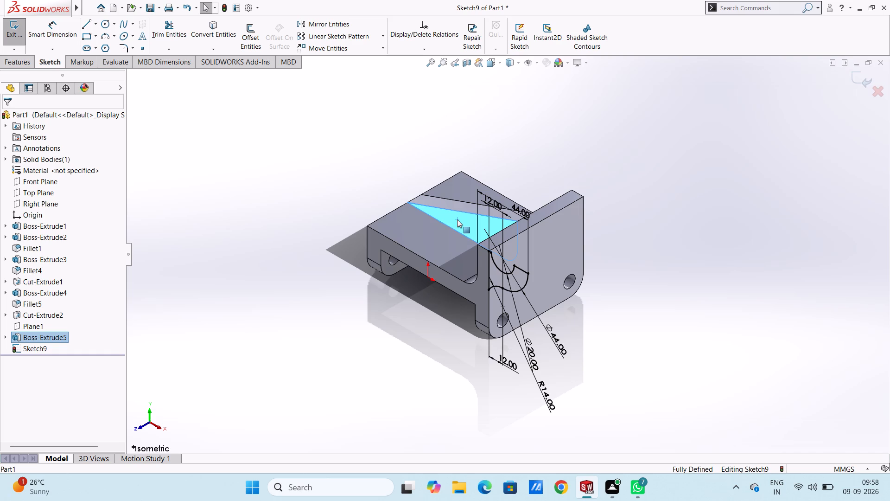
{"action": "left_click", "coordinate": [457, 206]}
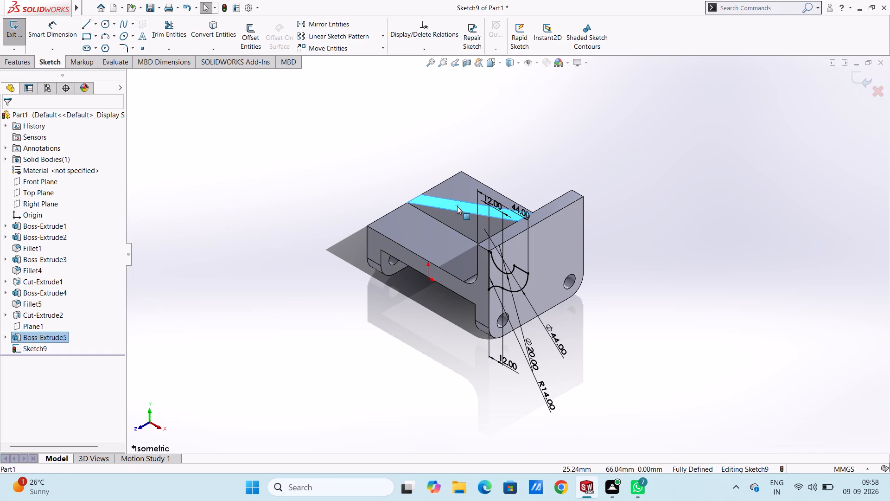
{"action": "left_click", "coordinate": [473, 186]}
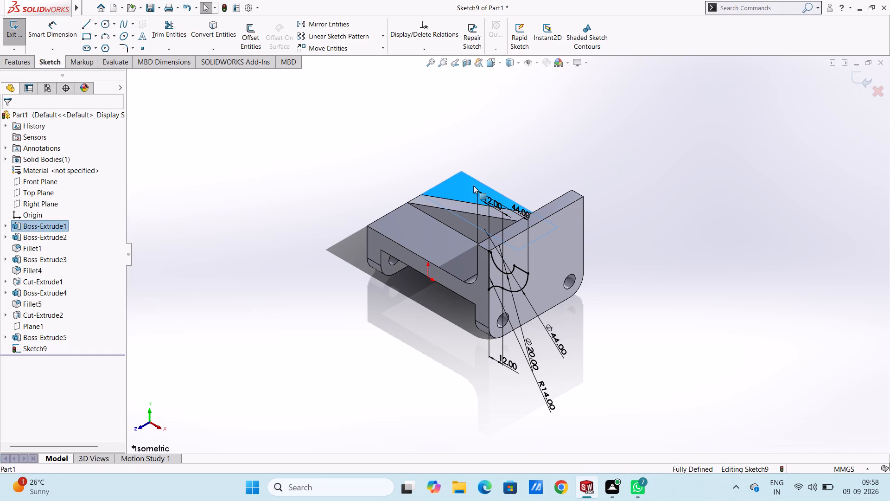
{"action": "left_click", "coordinate": [551, 204]}
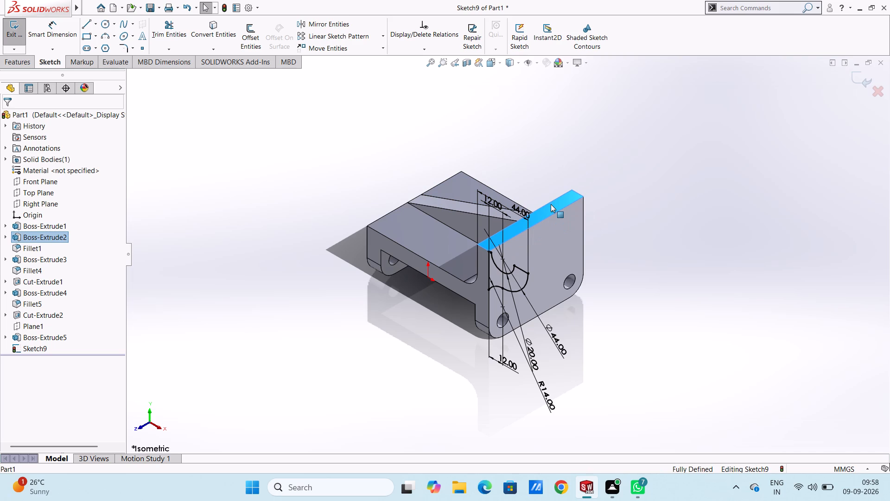
{"action": "left_click", "coordinate": [559, 229]}
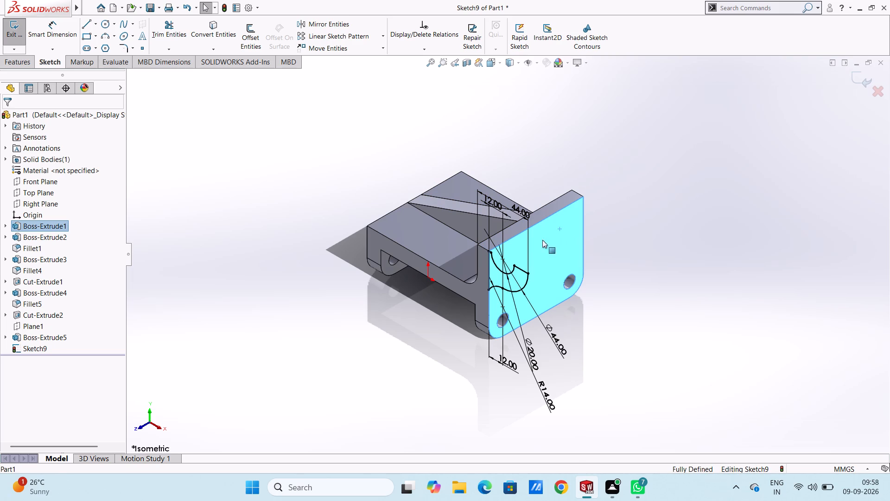
{"action": "left_click", "coordinate": [483, 273]}
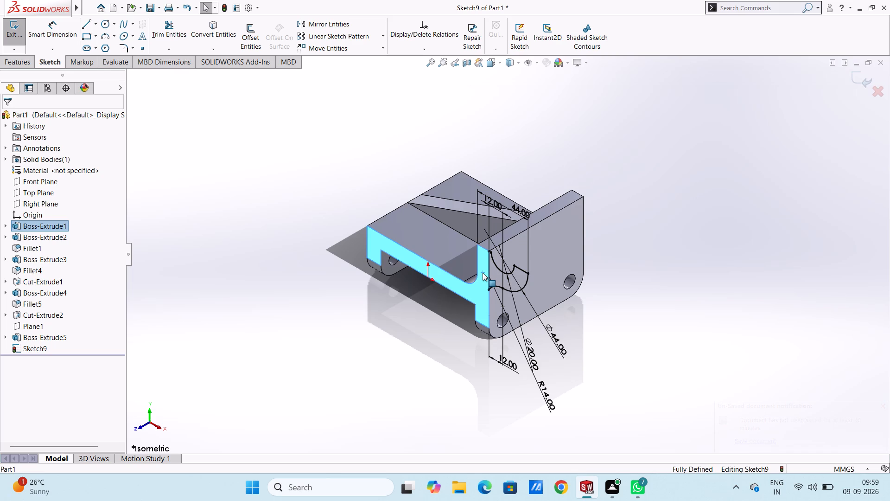
{"action": "left_click", "coordinate": [546, 255]}
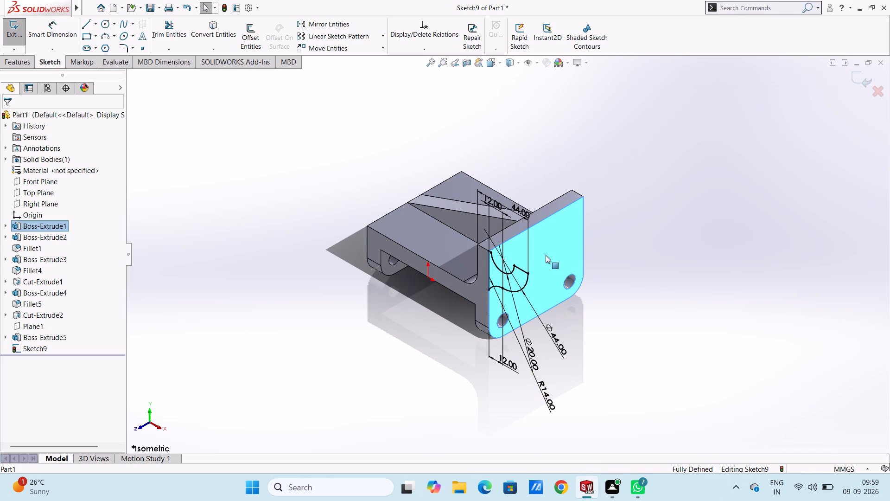
{"action": "left_click", "coordinate": [572, 195]}
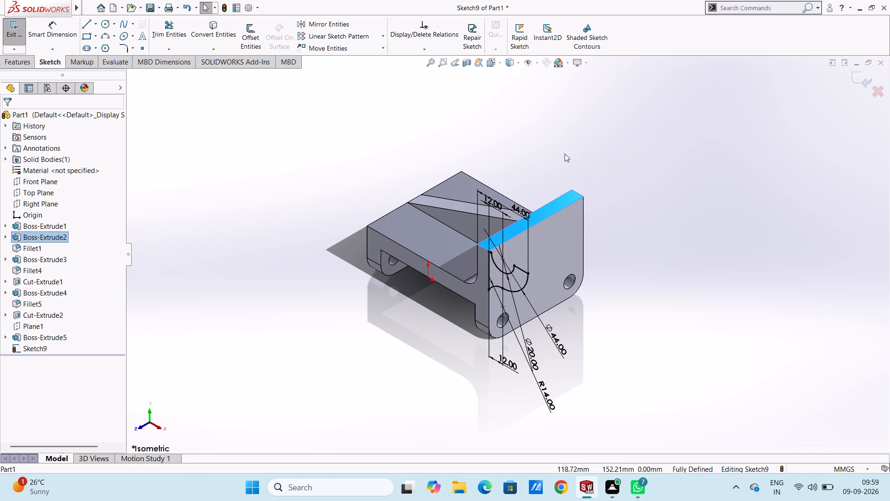
{"action": "left_click", "coordinate": [459, 186]}
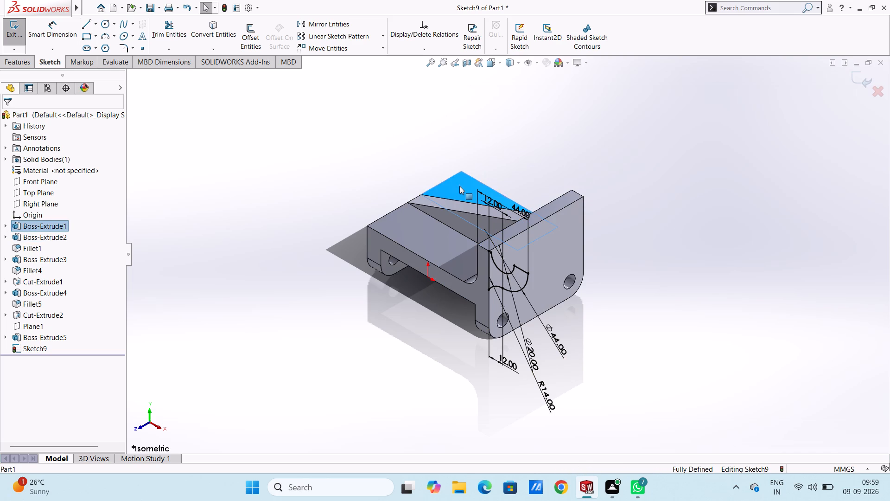
{"action": "left_click", "coordinate": [424, 220]}
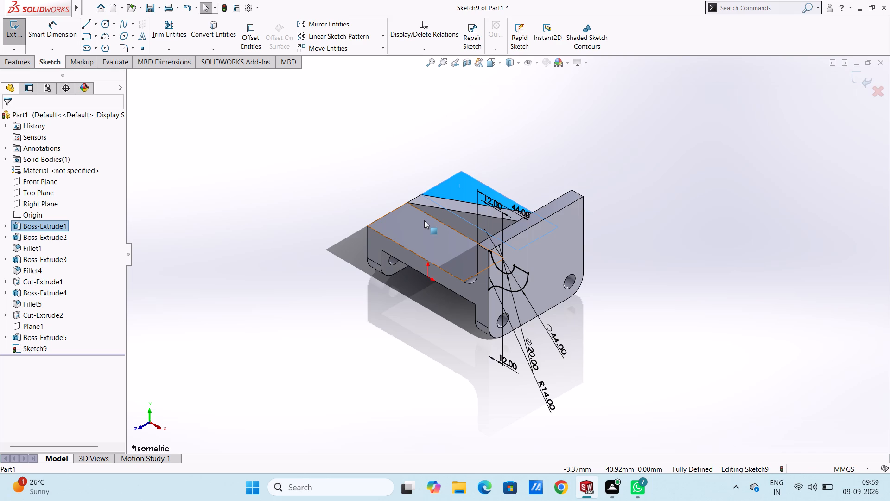
{"action": "left_click", "coordinate": [566, 197]}
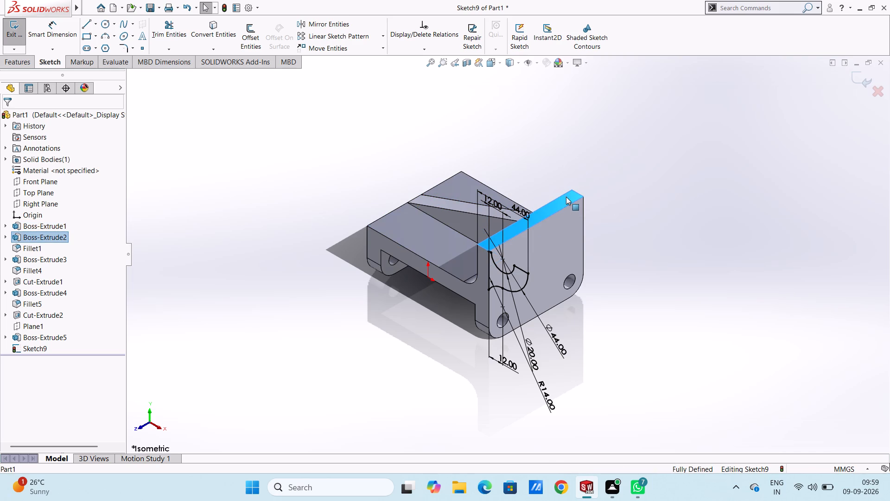
{"action": "left_click", "coordinate": [564, 241]}
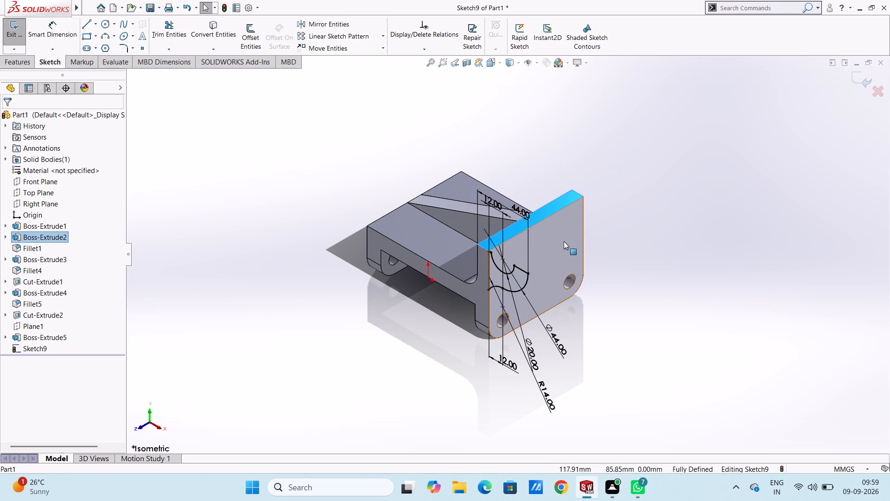
Examine the base's top faces on both sides of the rib, the rib and the upright from the top view.
{"action": "key", "text": "ctrl+5"}
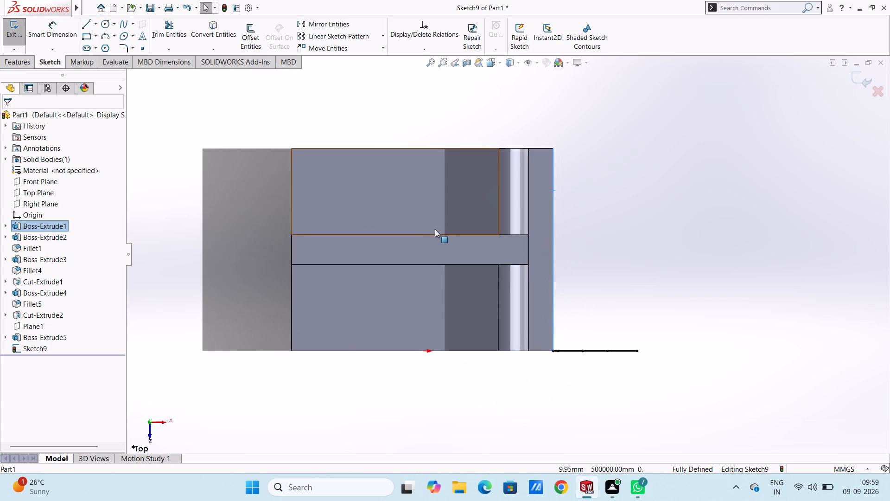
{"action": "left_click", "coordinate": [372, 187]}
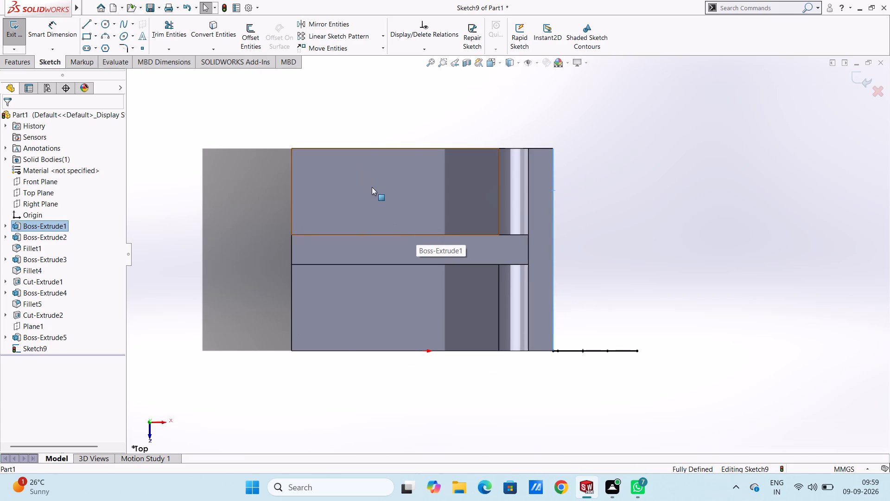
{"action": "left_click", "coordinate": [539, 209]}
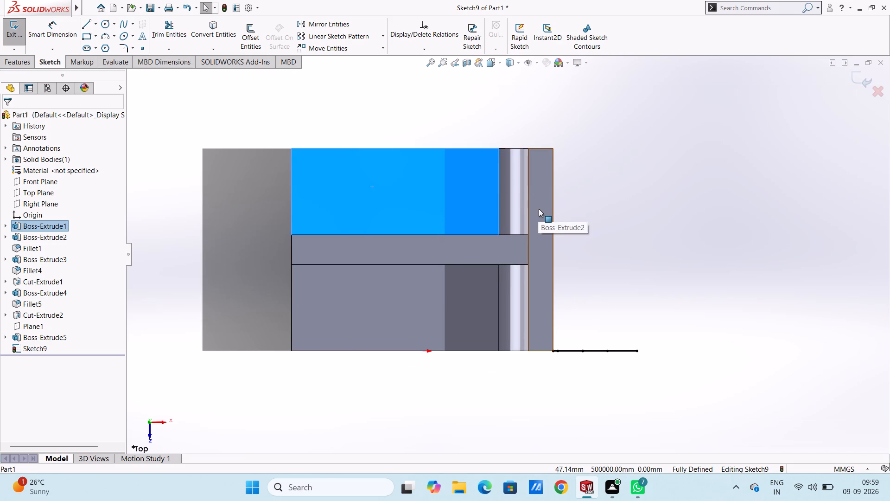
{"action": "left_click", "coordinate": [400, 322]}
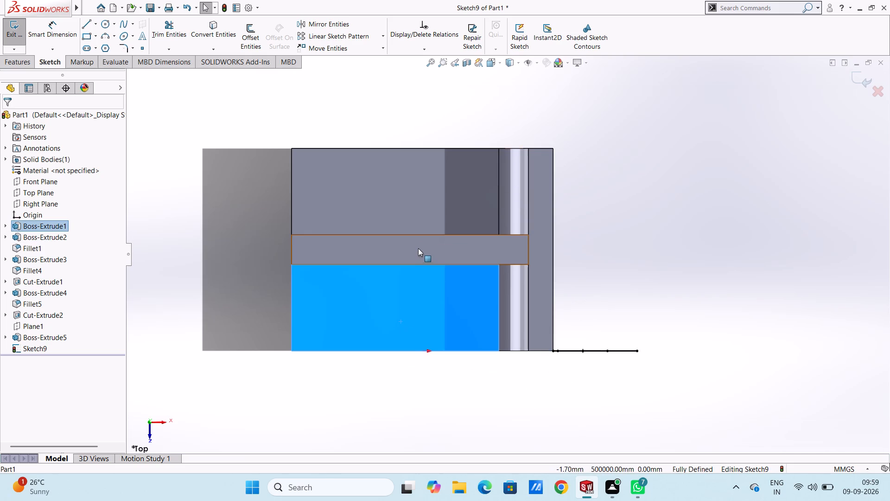
{"action": "left_click", "coordinate": [419, 250]}
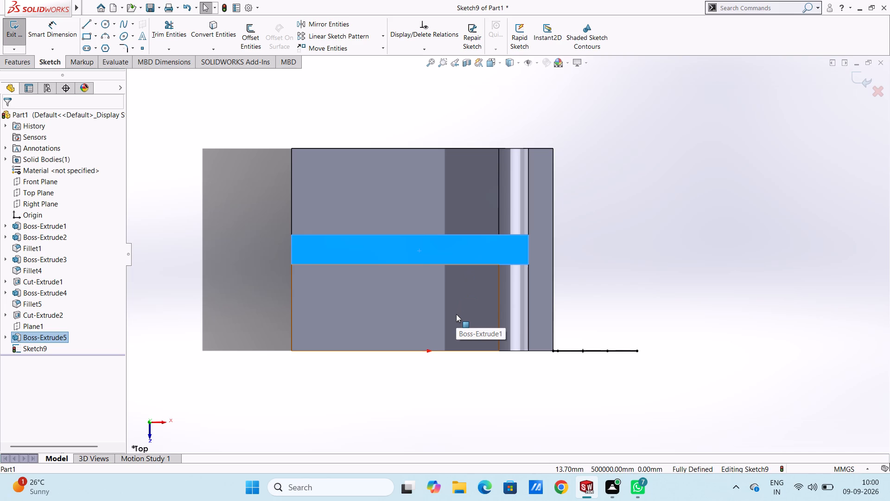
{"action": "left_click", "coordinate": [461, 321]}
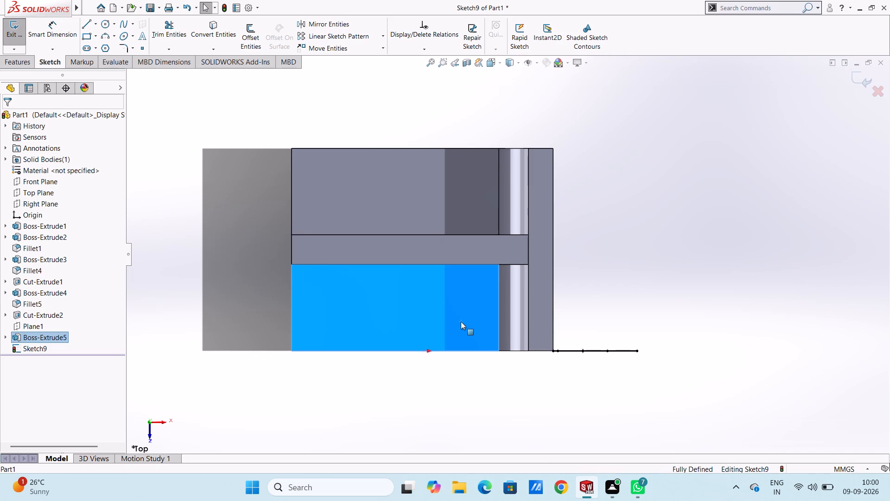
{"action": "key", "text": "ctrl+5"}
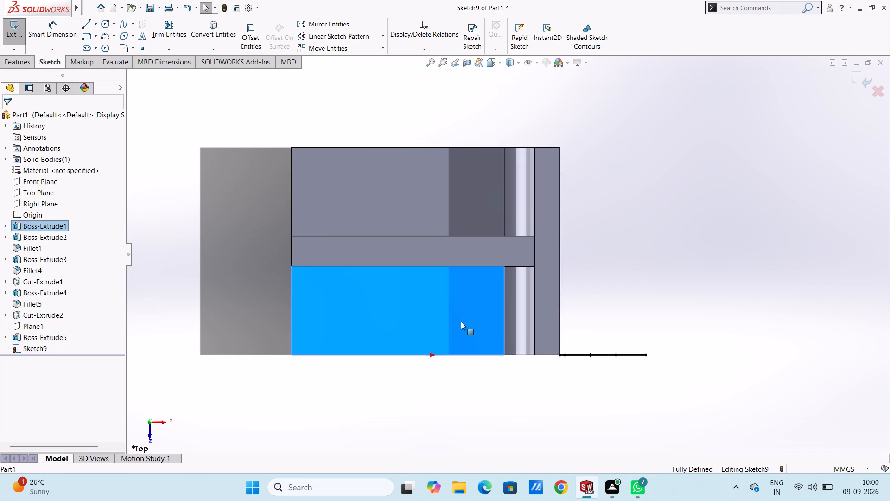
Clear the face selection and inspect the bracket and boss profile in the isometric, front, back, left and right standard views.
{"action": "key", "text": "ctrl+7"}
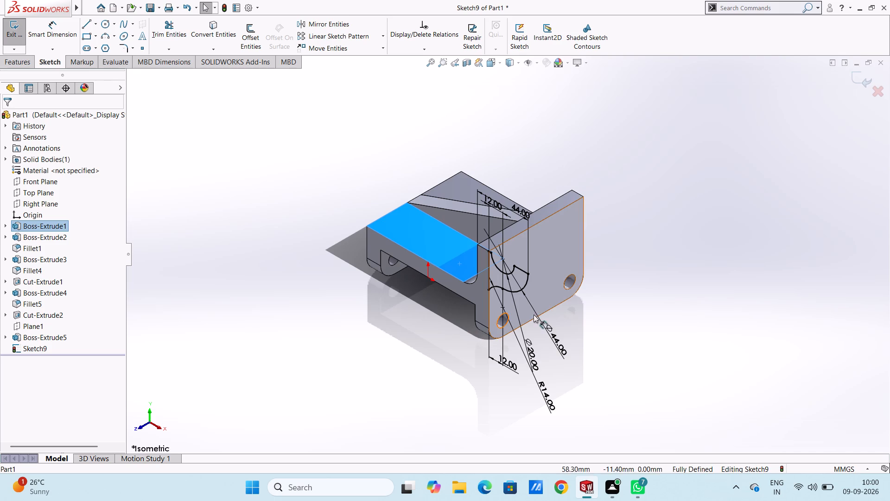
{"action": "left_click", "coordinate": [687, 251]}
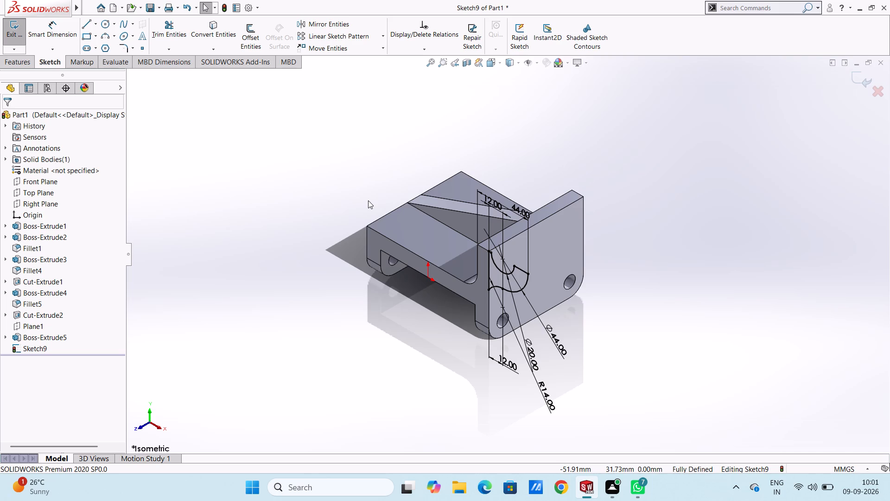
{"action": "key", "text": "ctrl+1"}
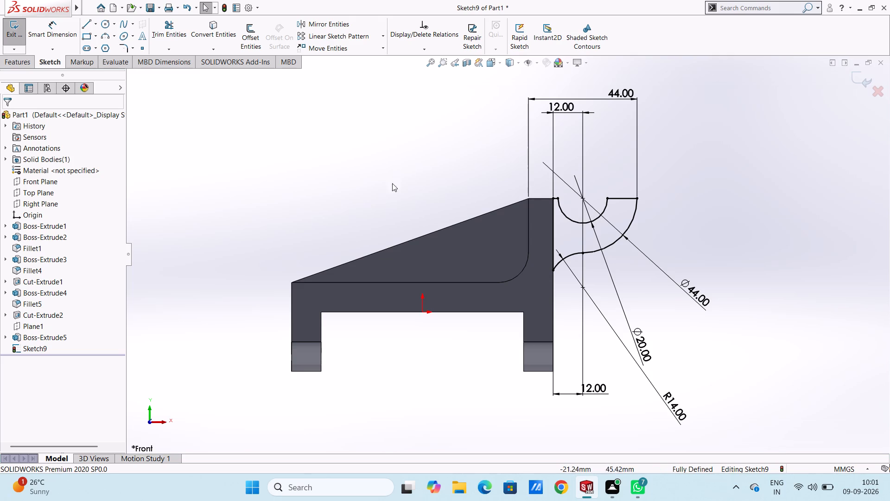
{"action": "key", "text": "ctrl+2"}
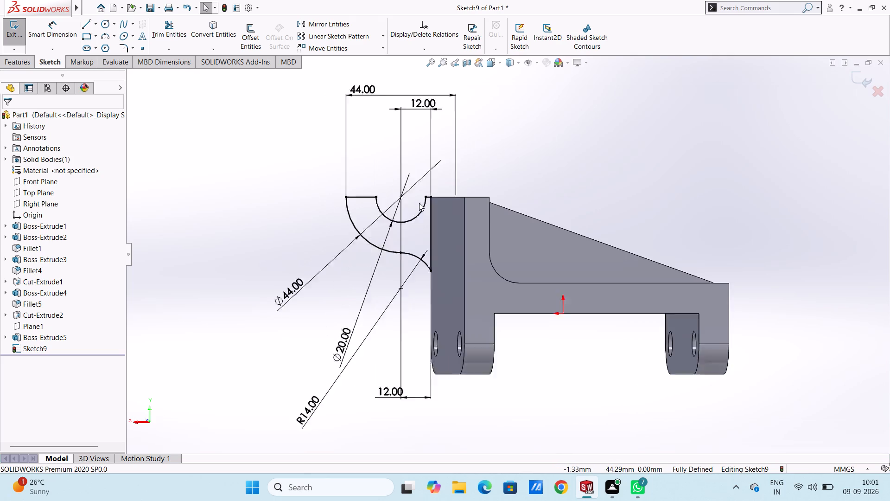
{"action": "key", "text": "ctrl+3"}
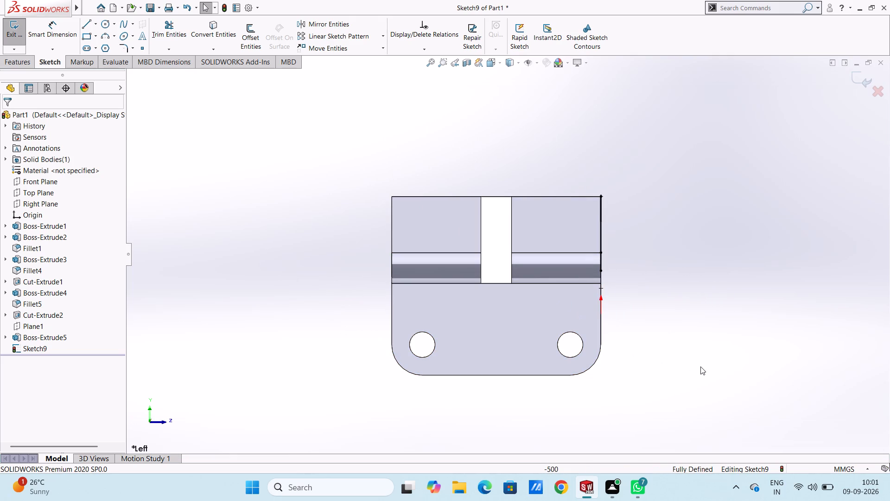
{"action": "key", "text": "4"}
{"action": "key", "text": "ctrl+4"}
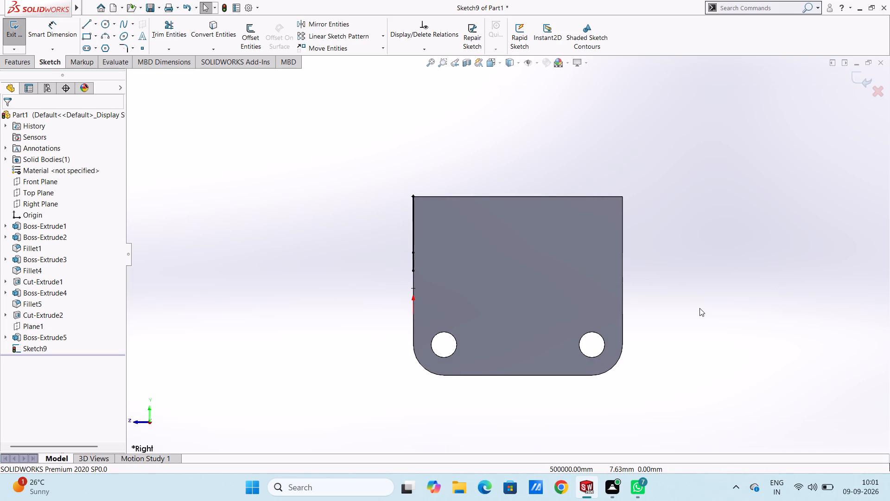
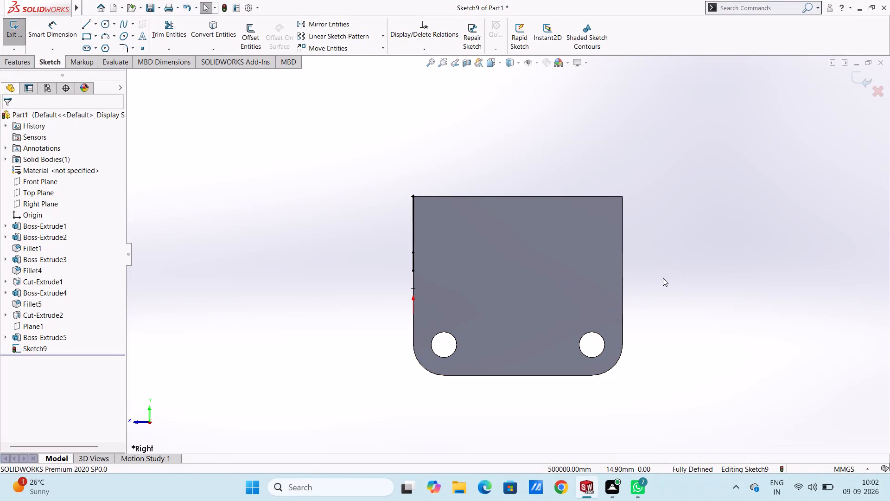
Extrude the half-round boss profile as a blind, merged boss running along the upright's width, stretching its depth to about 90 mm.
{"action": "key", "text": "ctrl+7"}
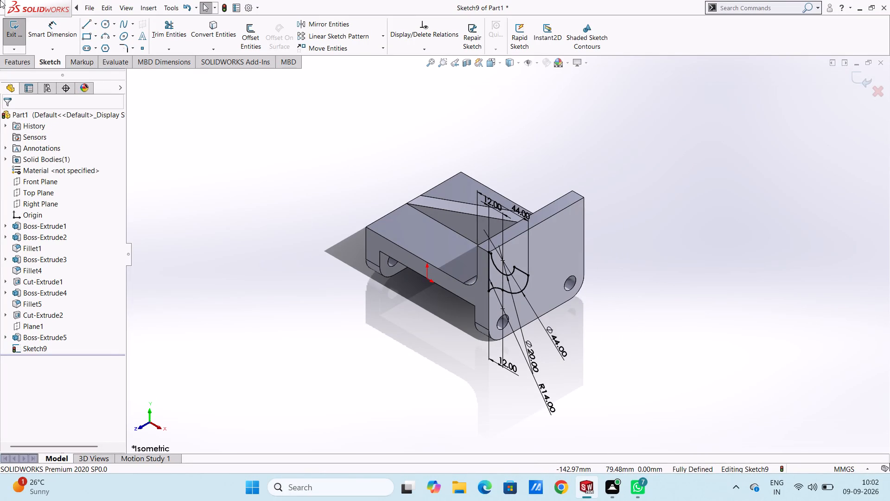
{"action": "left_click", "coordinate": [18, 61]}
{"action": "left_click", "coordinate": [24, 35]}
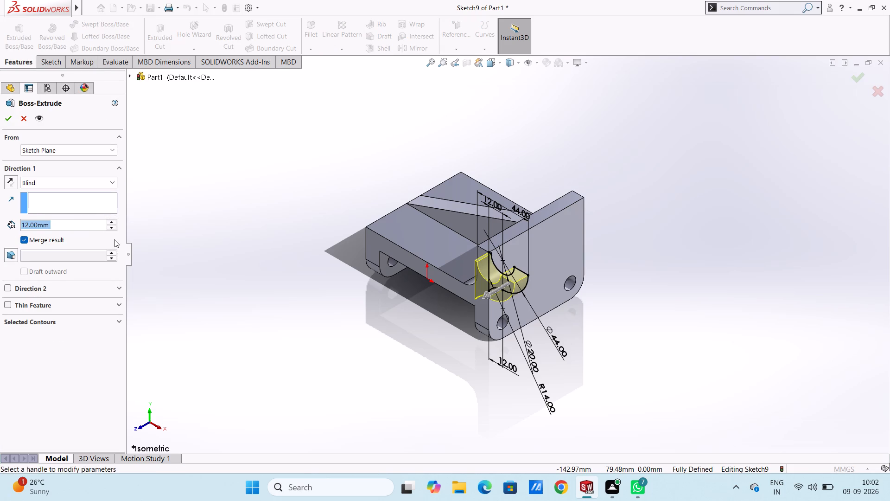
{"action": "left_click", "coordinate": [489, 295]}
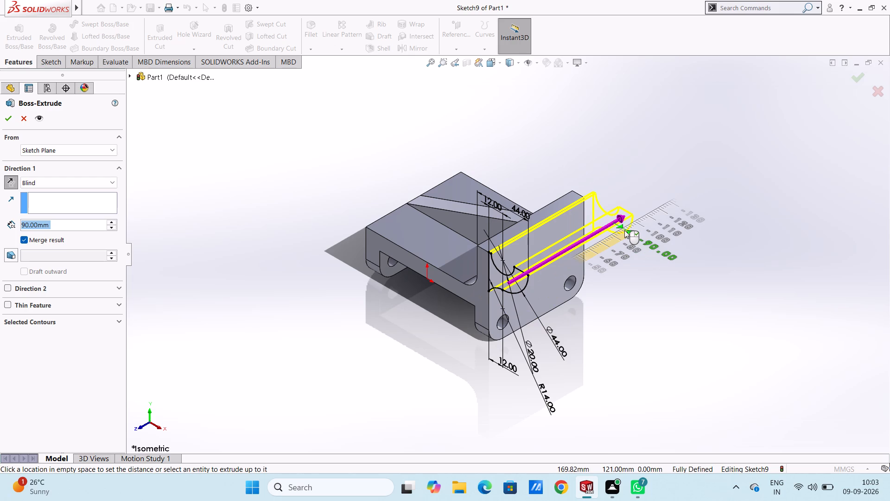
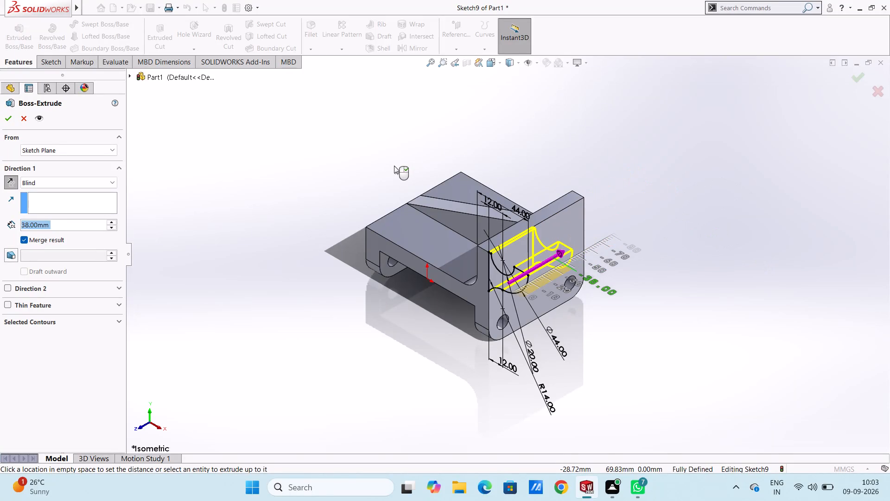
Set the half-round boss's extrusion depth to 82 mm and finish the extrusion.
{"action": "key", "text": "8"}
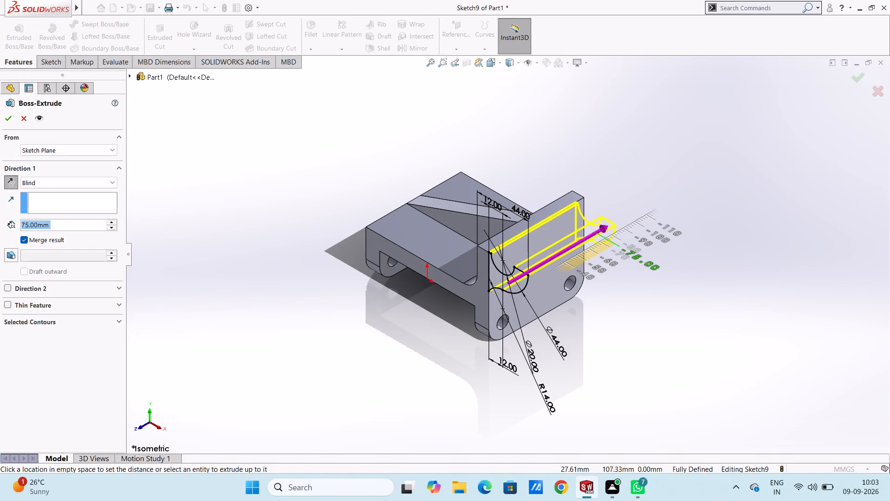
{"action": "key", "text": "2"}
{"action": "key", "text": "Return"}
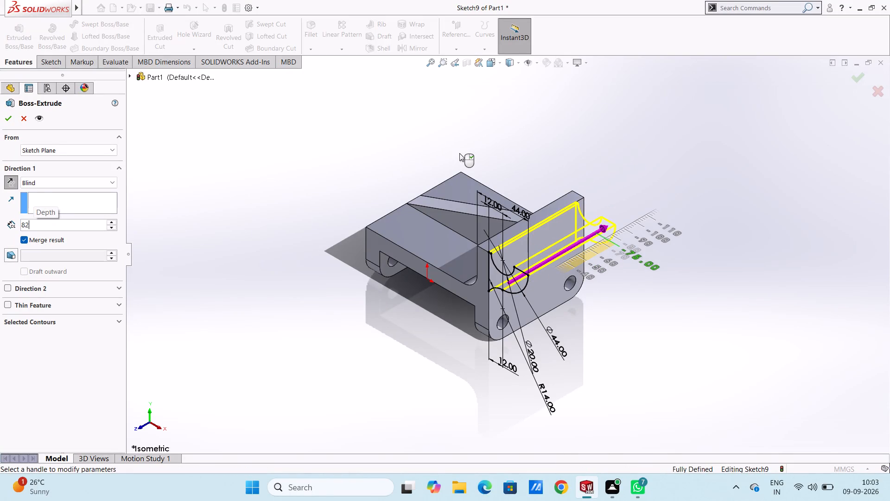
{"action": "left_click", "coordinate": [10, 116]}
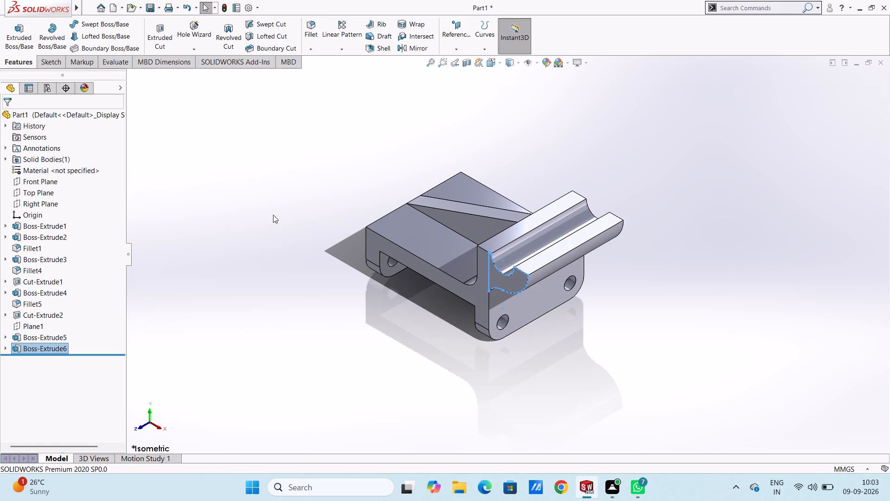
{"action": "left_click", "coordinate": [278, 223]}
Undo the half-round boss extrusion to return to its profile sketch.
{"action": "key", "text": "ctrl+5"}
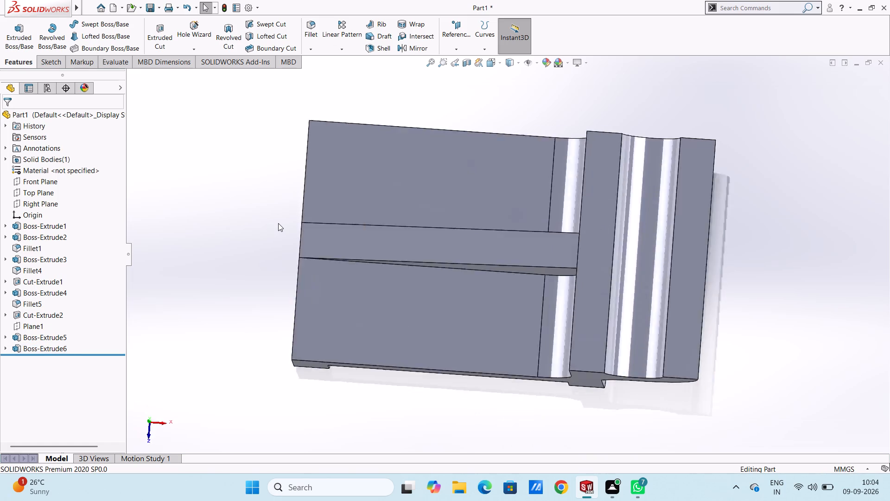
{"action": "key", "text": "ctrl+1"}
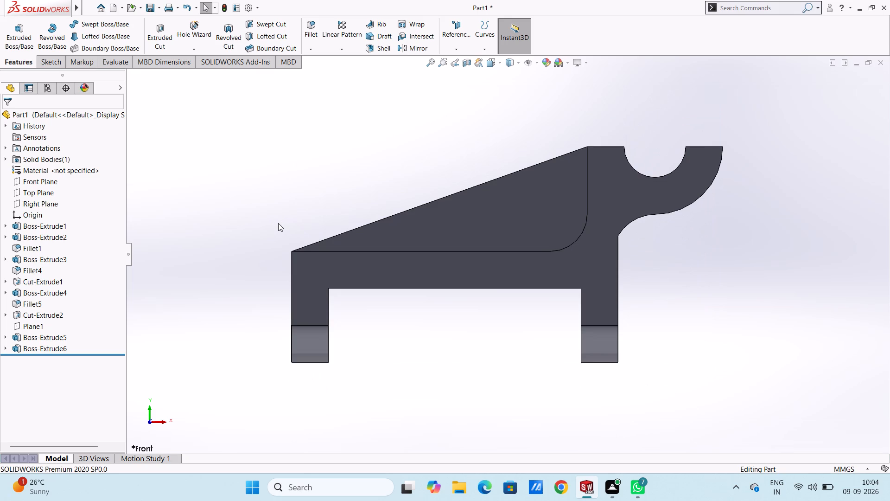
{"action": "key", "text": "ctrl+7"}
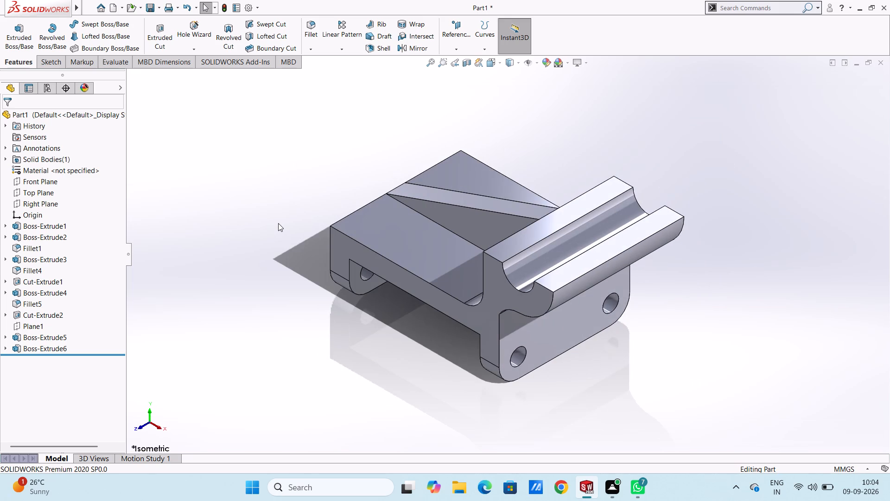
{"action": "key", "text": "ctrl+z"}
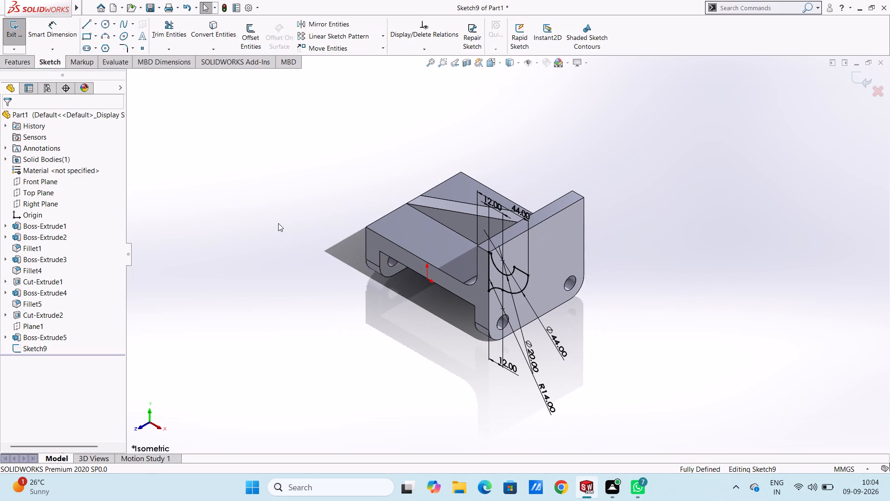
Add a tangent relation between the R14 arc of the boss profile and the upright's vertical outer edge.
{"action": "key", "text": "ctrl+1"}
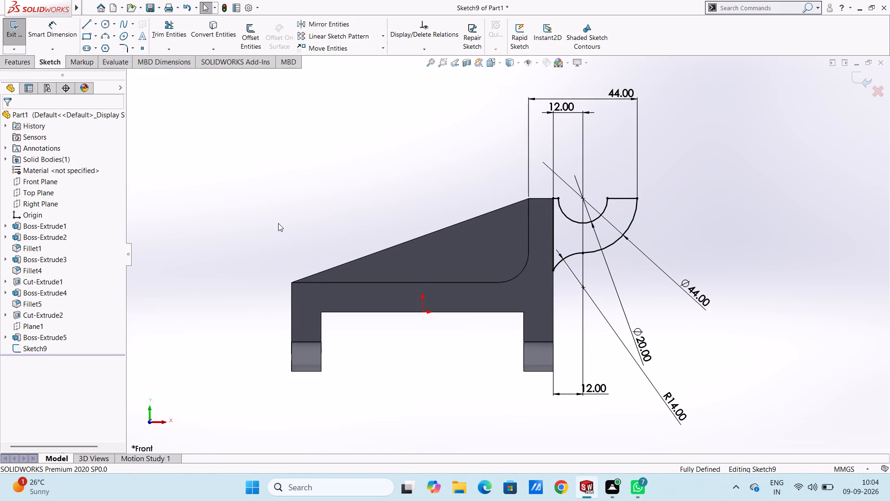
{"action": "left_click", "coordinate": [559, 263]}
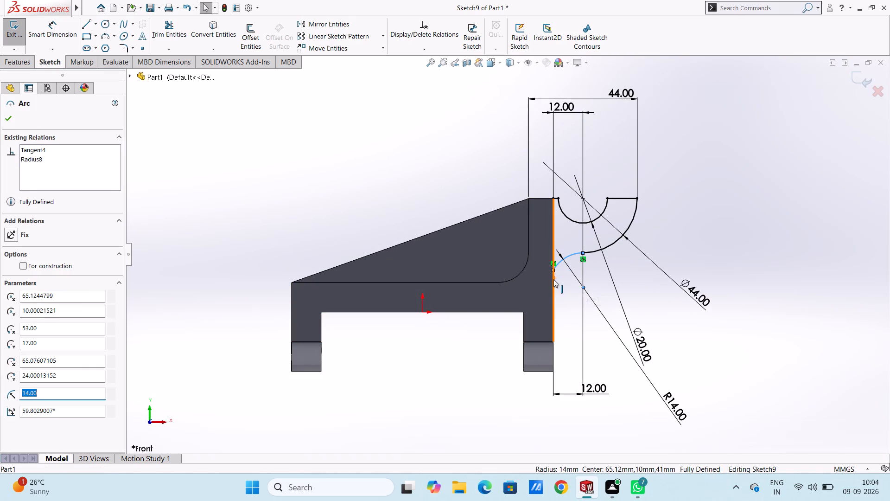
{"action": "left_click", "coordinate": [553, 279], "text": "ctrl"}
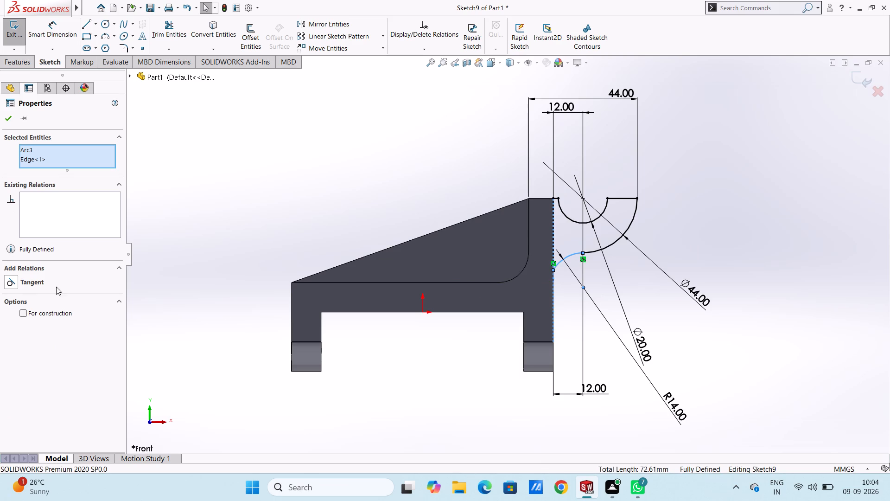
{"action": "left_click", "coordinate": [13, 284]}
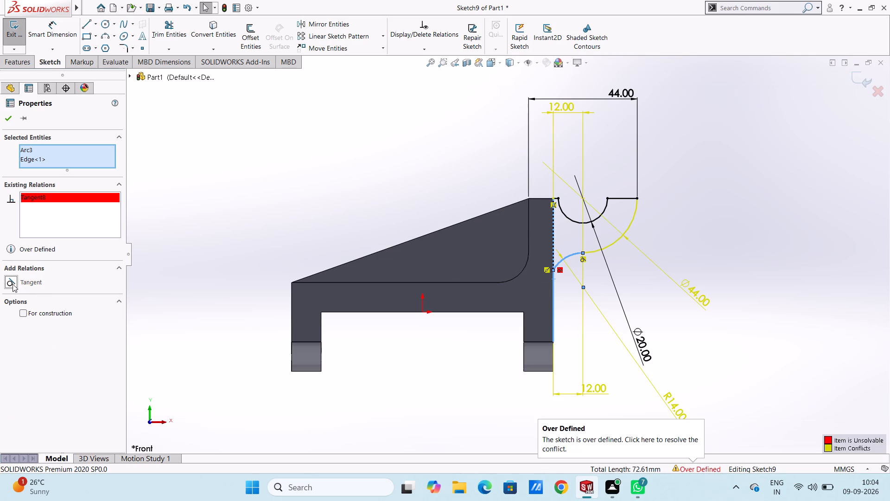
{"action": "left_click", "coordinate": [347, 244]}
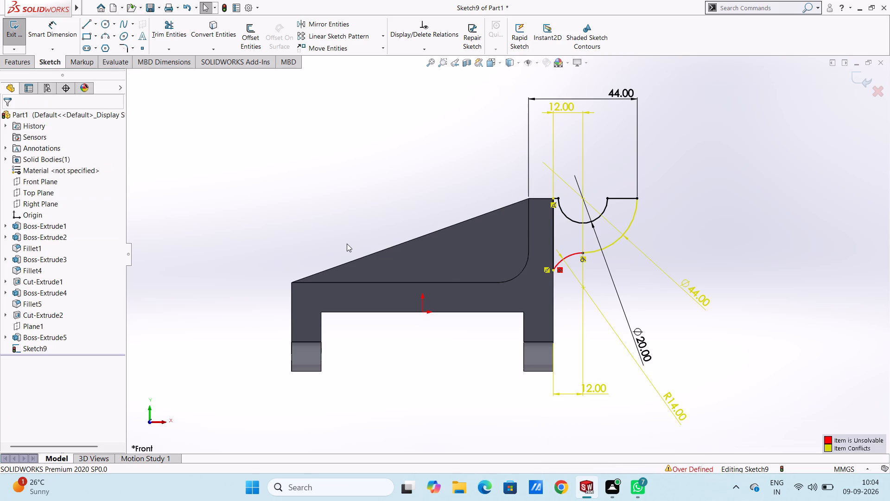
Extrude the half-round boss profile as a blind, merged boss 82 mm deep, reversing the direction to run along the upright.
{"action": "key", "text": "ctrl+7"}
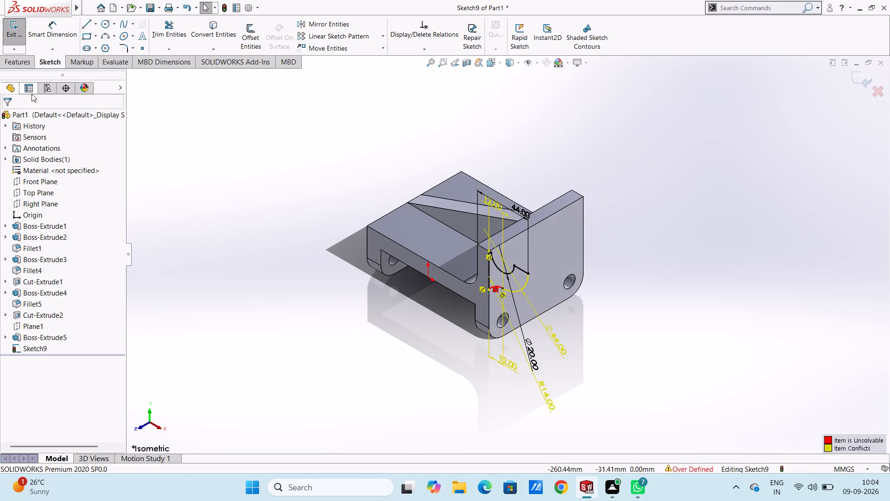
{"action": "left_click", "coordinate": [17, 58]}
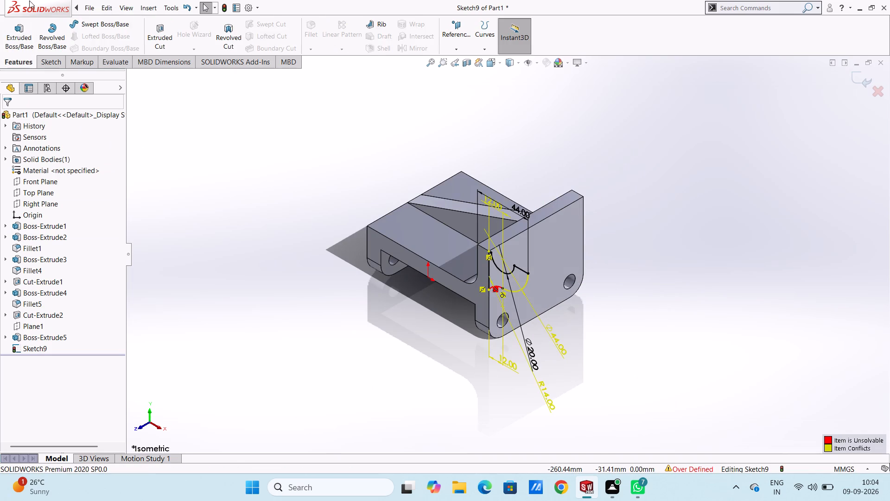
{"action": "left_click", "coordinate": [9, 38]}
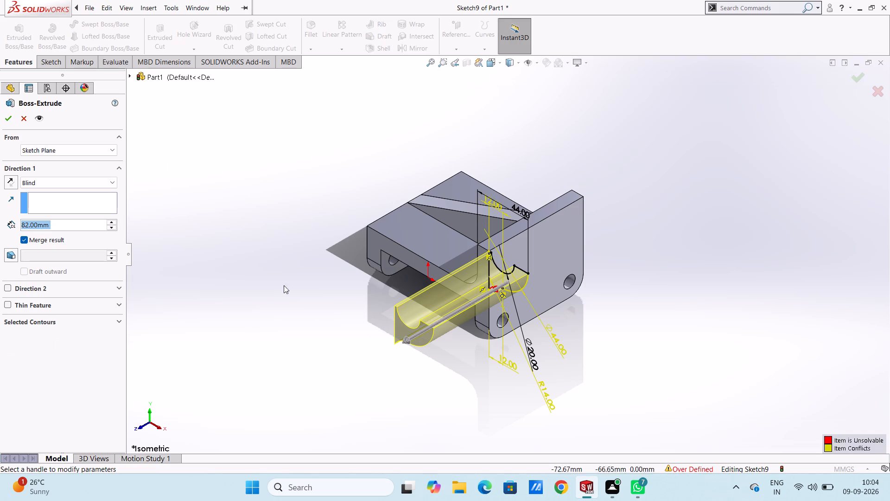
{"action": "left_click", "coordinate": [14, 182]}
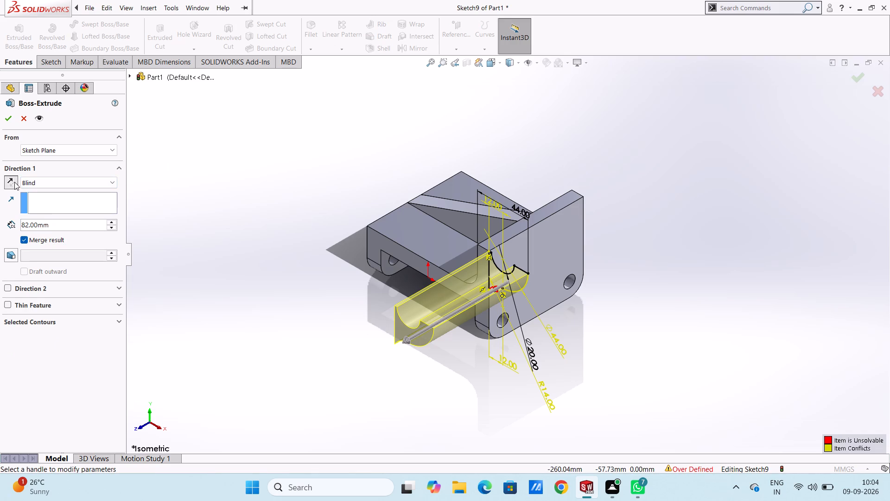
{"action": "left_click", "coordinate": [9, 116]}
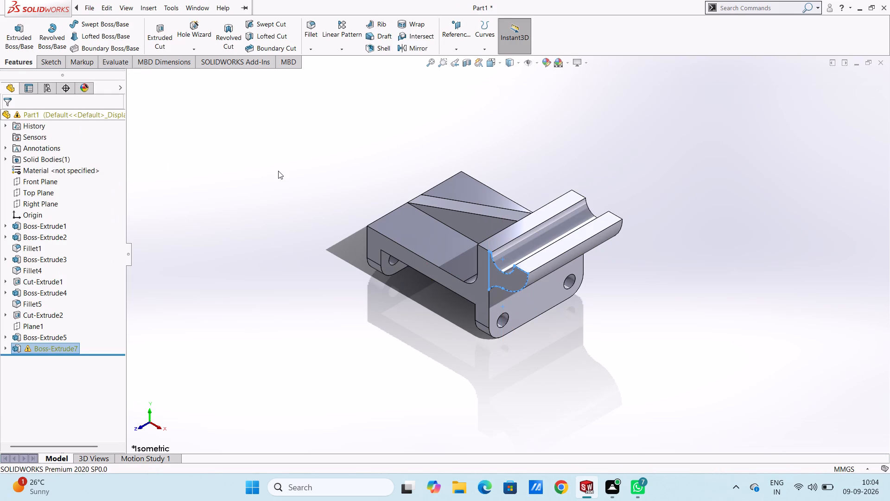
{"action": "left_click", "coordinate": [278, 171]}
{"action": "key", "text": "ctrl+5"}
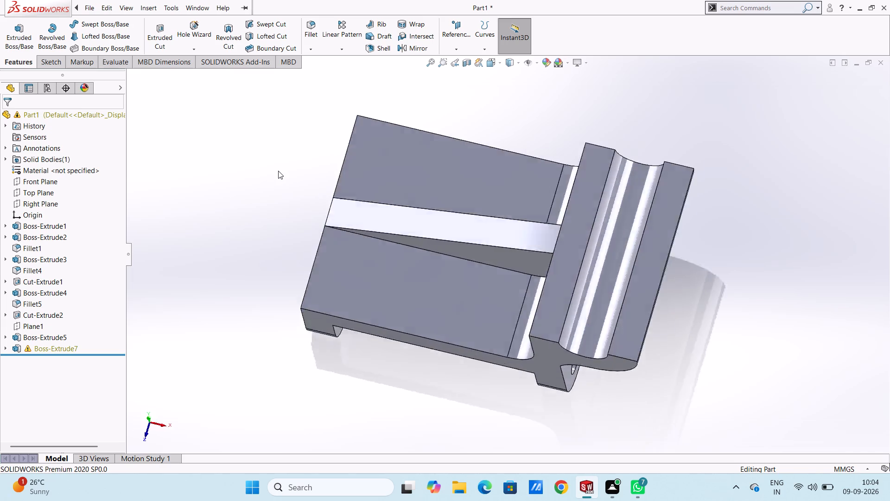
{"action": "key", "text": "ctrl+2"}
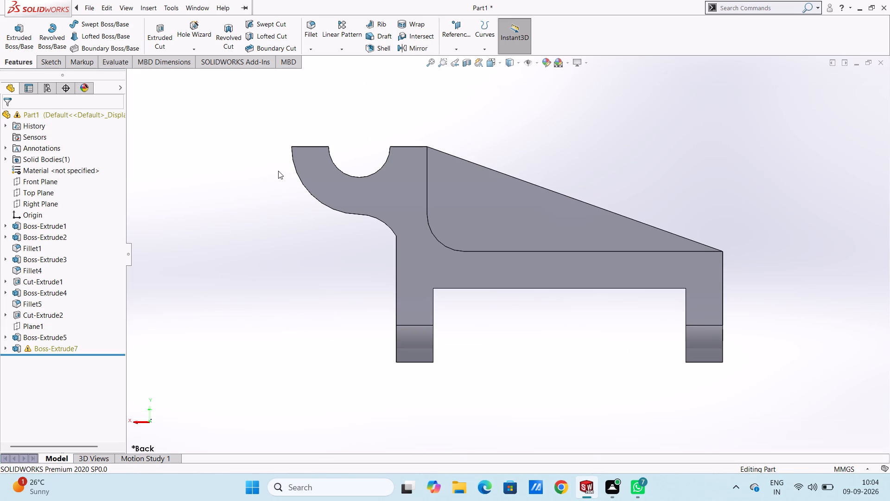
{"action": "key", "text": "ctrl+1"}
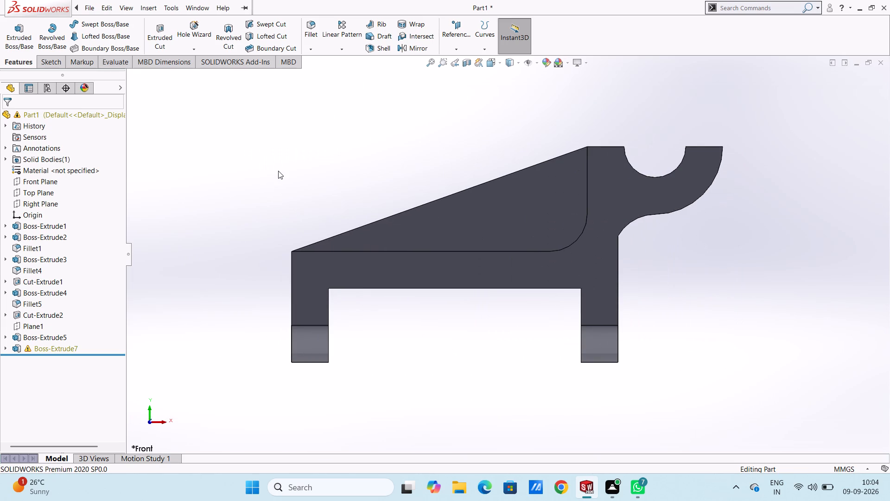
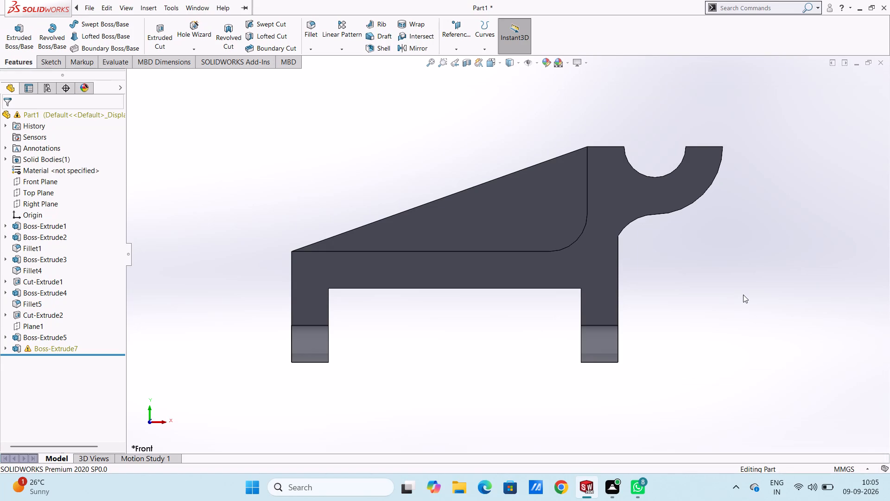
Inspect the finished bracket in the front, back, left, right, top, bottom and isometric standard views.
{"action": "key", "text": "ctrl+1"}
{"action": "key", "text": "ctrl+2"}
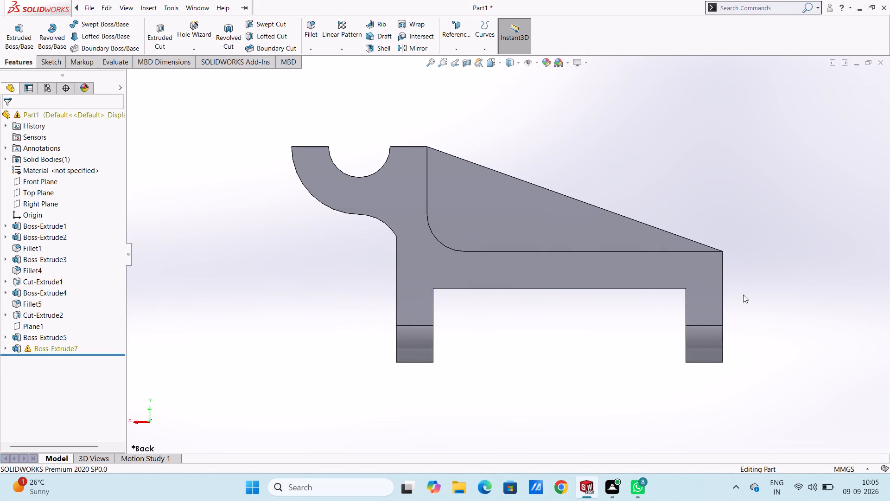
{"action": "key", "text": "ctrl+3"}
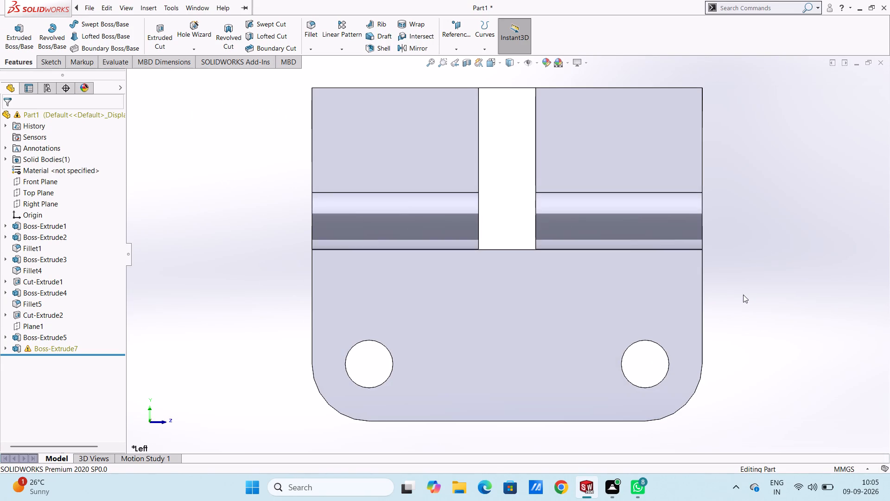
{"action": "key", "text": "ctrl+4"}
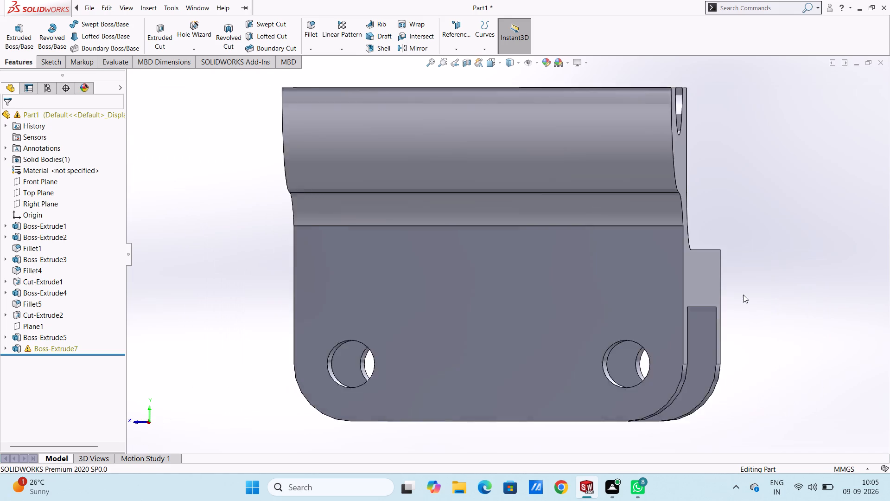
{"action": "key", "text": "ctrl+5"}
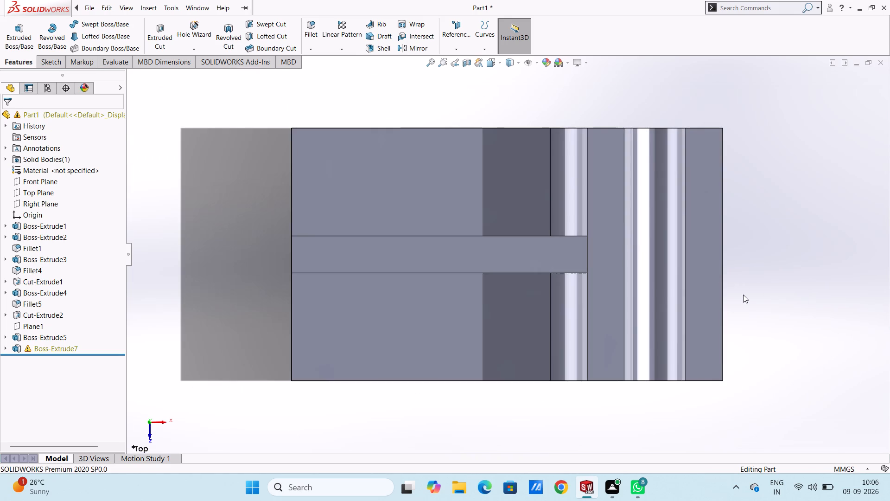
{"action": "key", "text": "ctrl+6"}
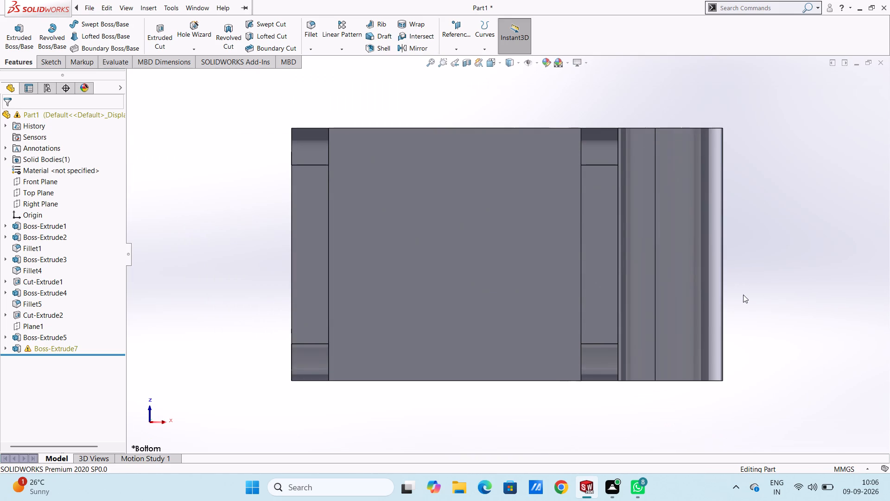
{"action": "key", "text": "ctrl+7"}
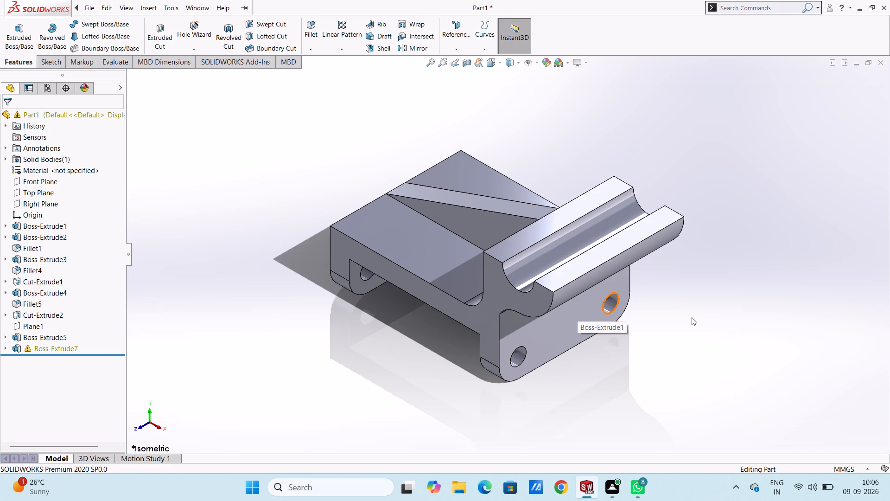
Save the part in the Documents folder as "heavy duty mounting support bracket" in SOLIDWORKS Part format.
{"action": "key", "text": "ctrl+s"}
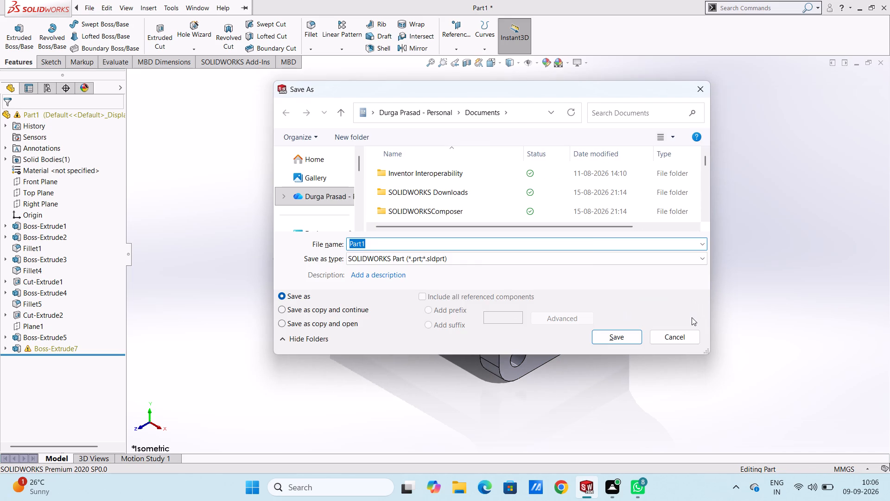
{"action": "type", "text": "heavy"}
{"action": "key", "text": "space"}
{"action": "key", "text": "d"}
{"action": "type", "text": "uty"}
{"action": "key", "text": "space"}
{"action": "type", "text": "mounti"}
{"action": "key", "text": "n"}
{"action": "type", "text": "g"}
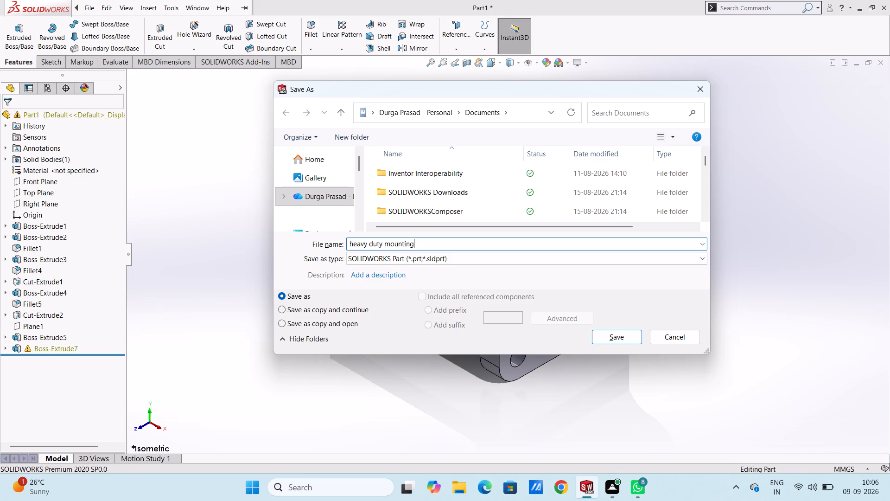
{"action": "key", "text": "space"}
{"action": "type", "text": "suppo"}
{"action": "type", "text": "rt"}
{"action": "key", "text": "space"}
{"action": "type", "text": "b"}
{"action": "type", "text": "racket"}
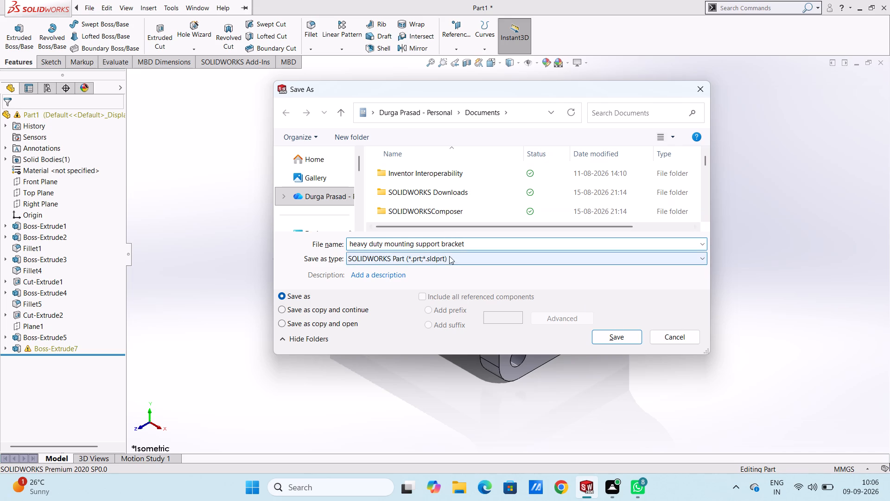
{"action": "left_click", "coordinate": [614, 339]}
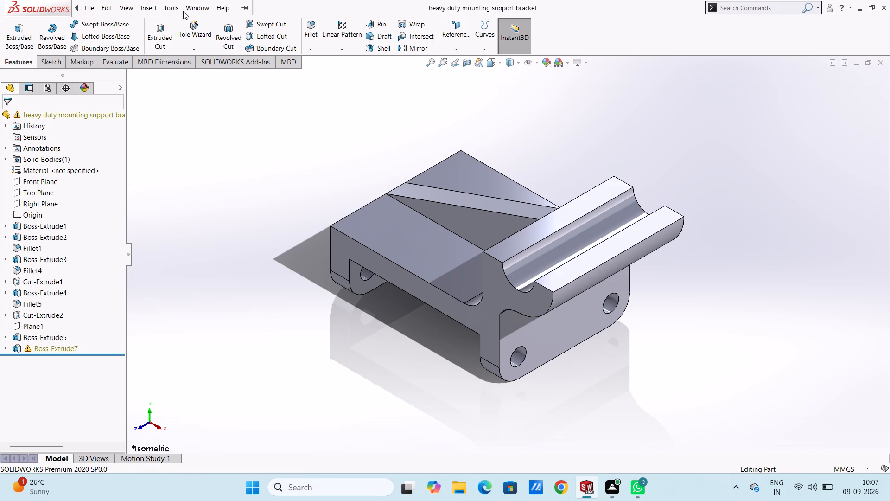
Save a PDF version of the part in isometric view under the same file name in the Documents folder.
{"action": "left_click", "coordinate": [363, 117]}
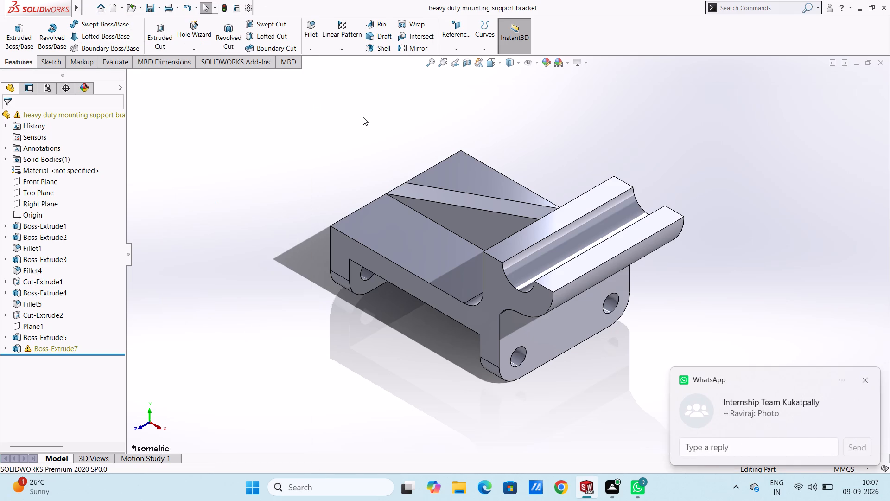
{"action": "left_click", "coordinate": [160, 11]}
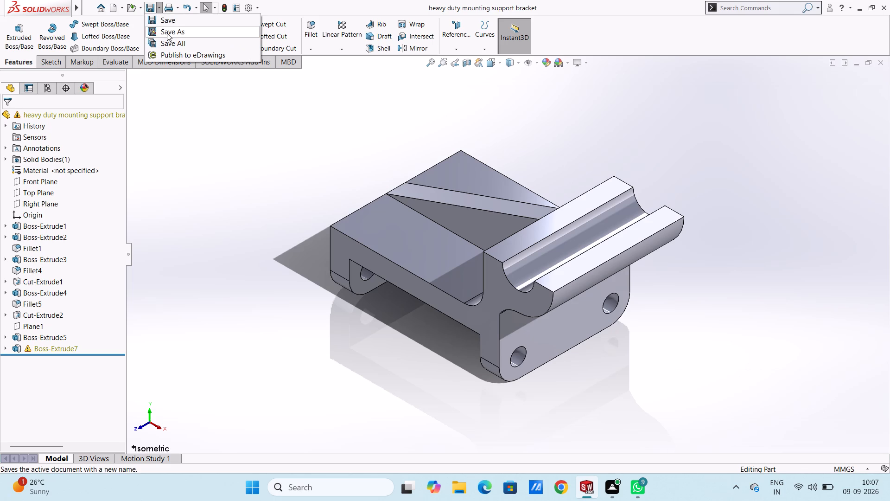
{"action": "left_click", "coordinate": [170, 36]}
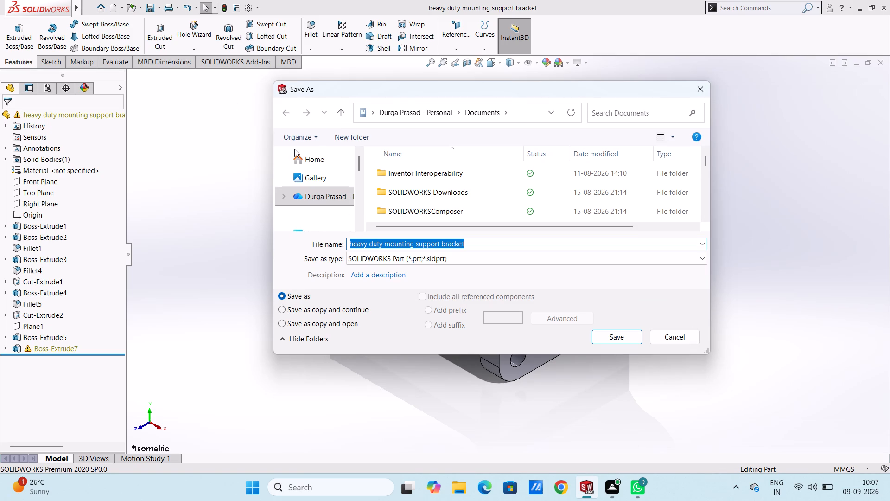
{"action": "left_click", "coordinate": [435, 263]}
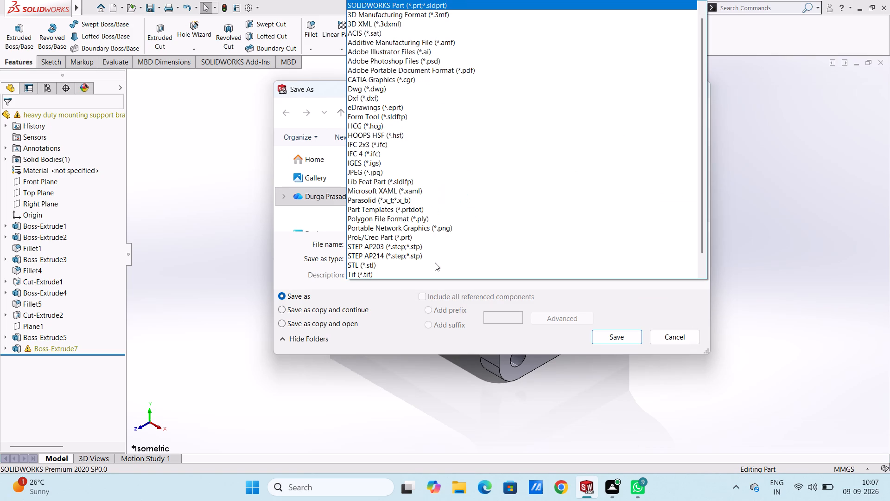
{"action": "left_click", "coordinate": [406, 71]}
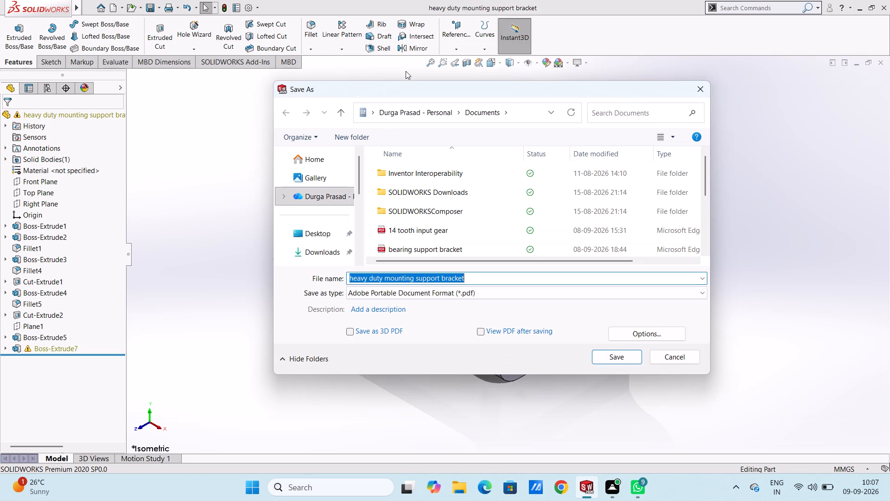
{"action": "left_click", "coordinate": [621, 354]}
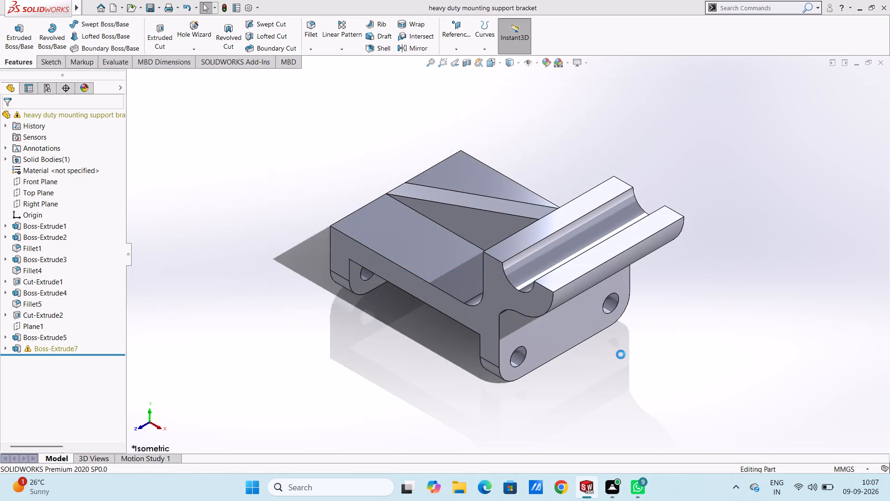
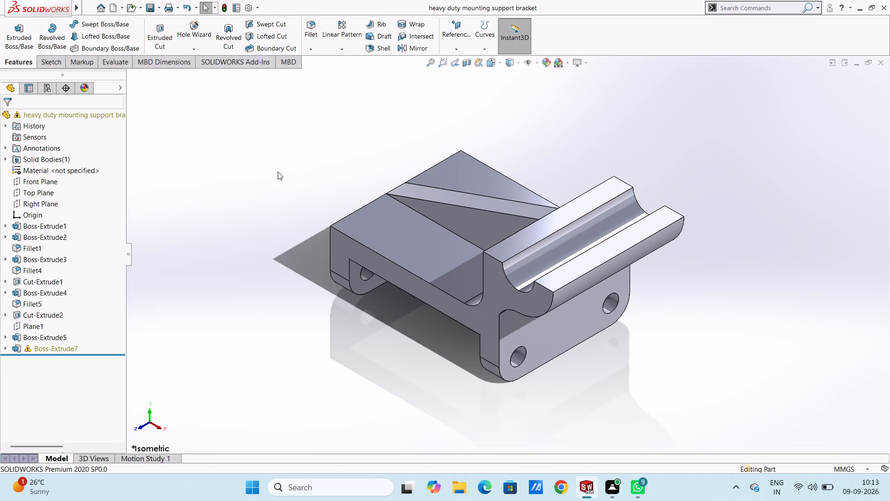
Review the saved bracket from all sides in the front, back, left, right, top, bottom and isometric standard views.
{"action": "key", "text": "ctrl+3"}
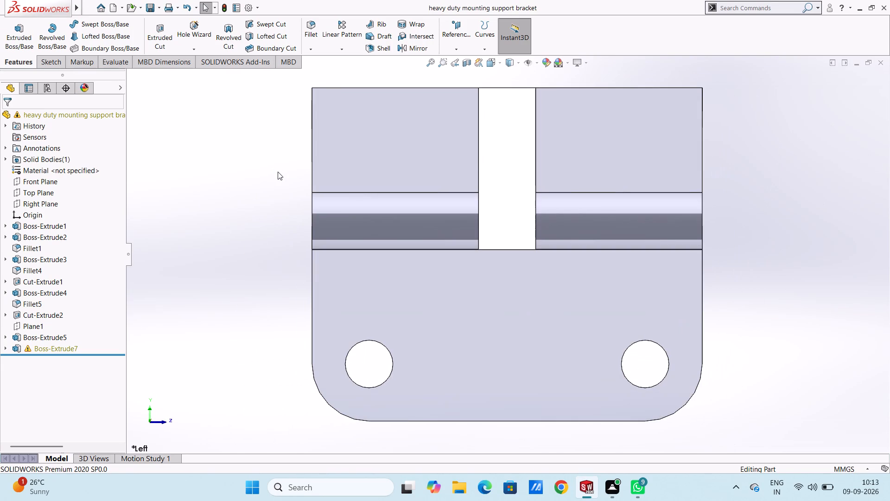
{"action": "key", "text": "ctrl+1"}
{"action": "key", "text": "ctrl+2"}
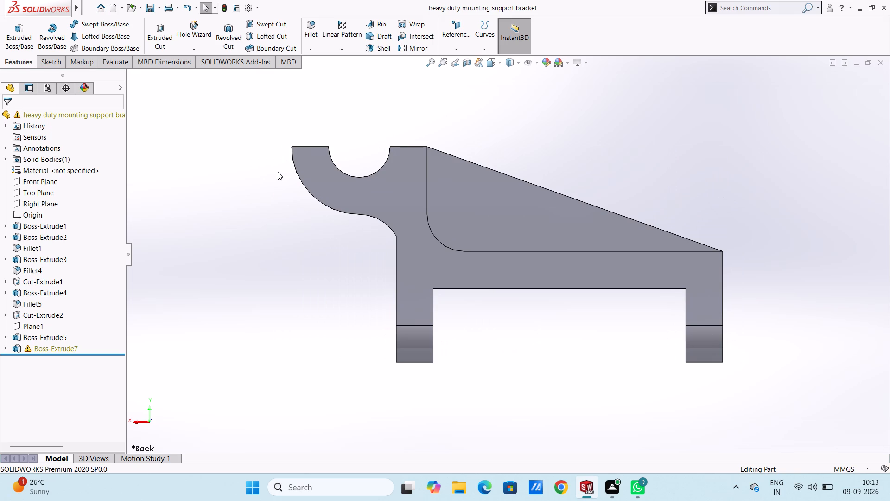
{"action": "key", "text": "ctrl+3"}
{"action": "key", "text": "ctrl+2"}
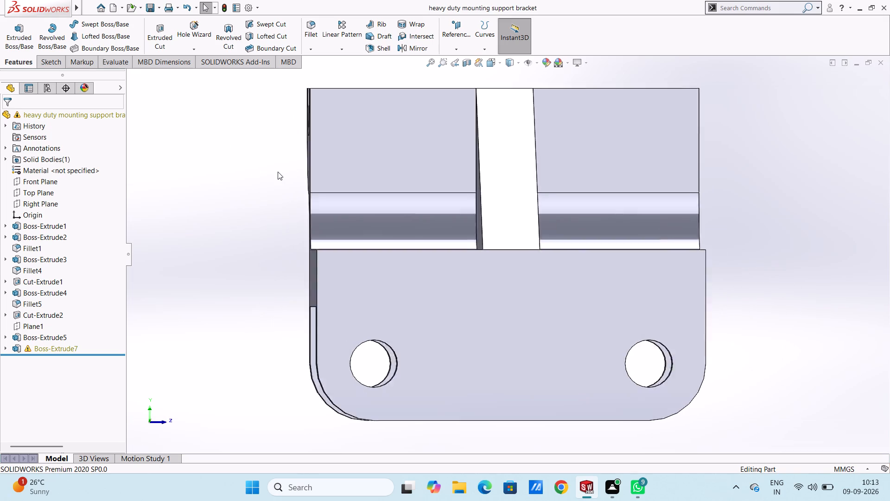
{"action": "key", "text": "ctrl+3"}
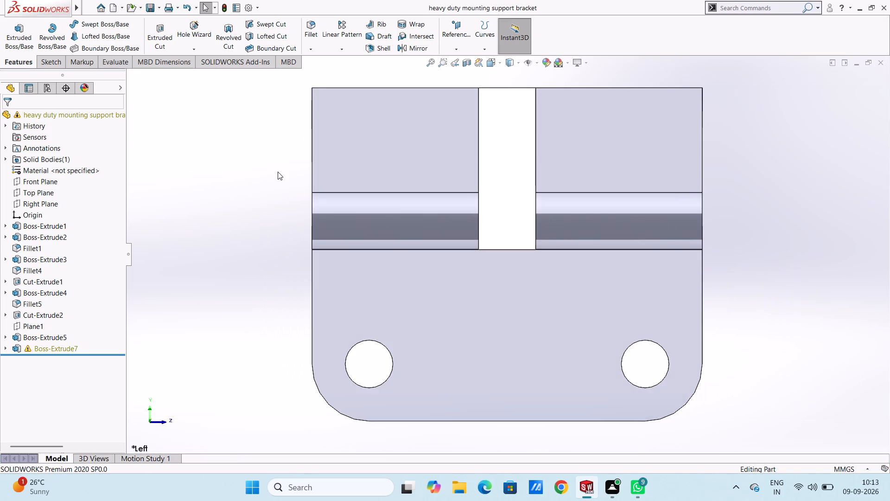
{"action": "key", "text": "ctrl+4"}
{"action": "key", "text": "ctrl+5"}
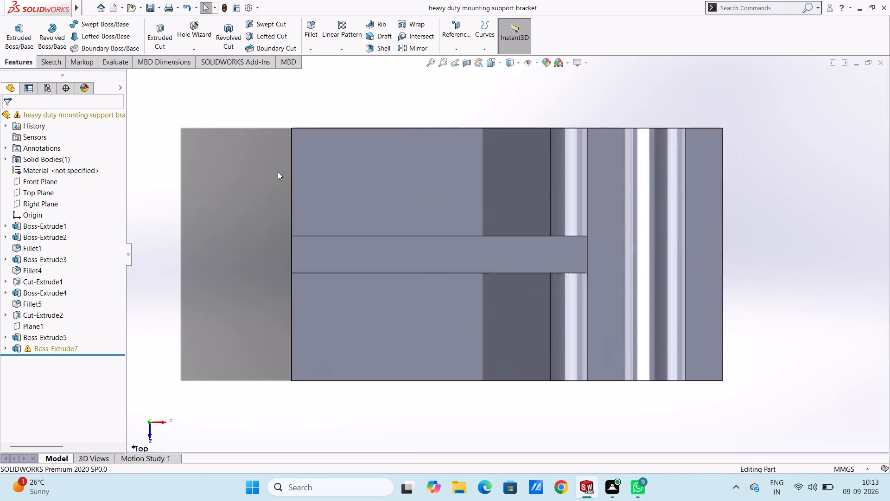
{"action": "key", "text": "ctrl+6"}
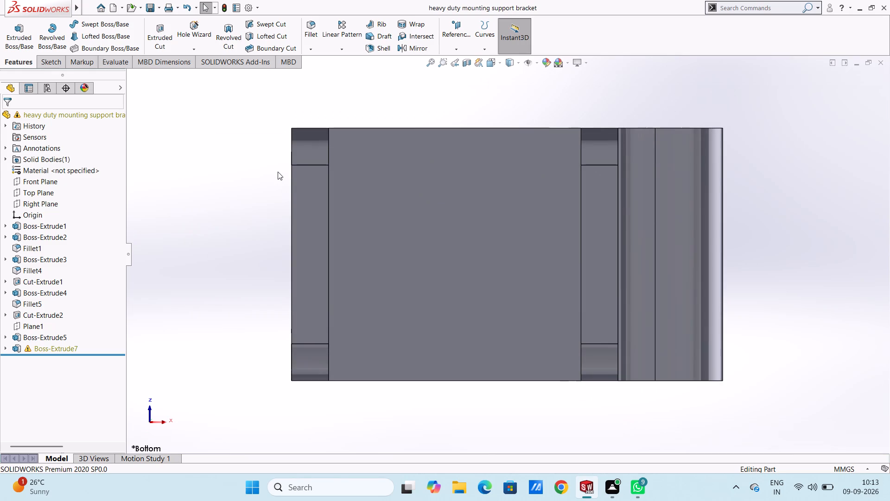
{"action": "key", "text": "ctrl+7"}
{"action": "key", "text": "ctrl+5"}
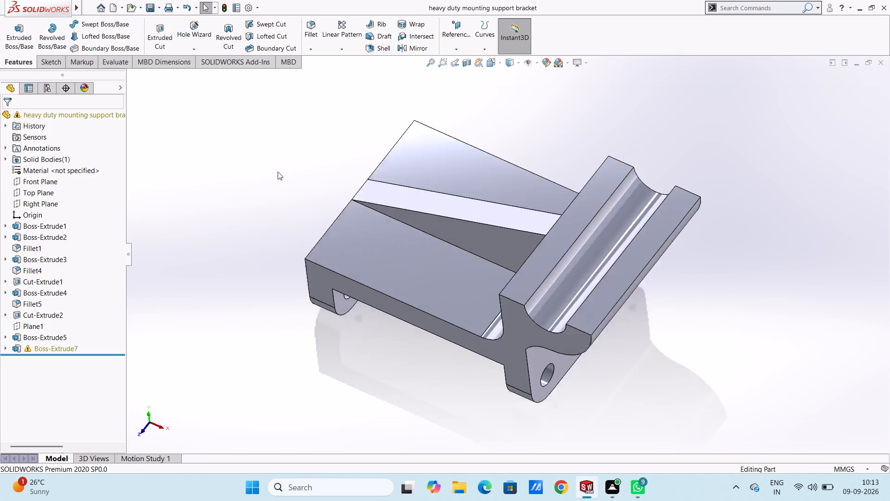
{"action": "key", "text": "ctrl+3"}
{"action": "key", "text": "ctrl+2"}
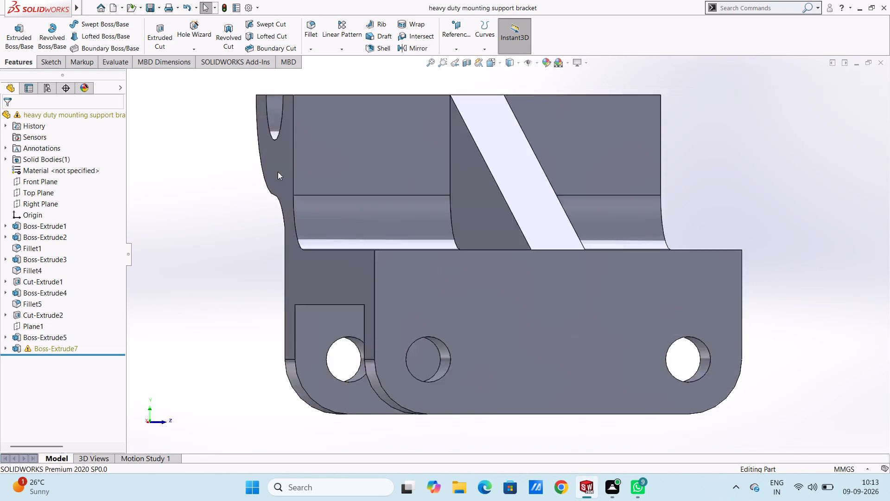
{"action": "key", "text": "ctrl+1"}
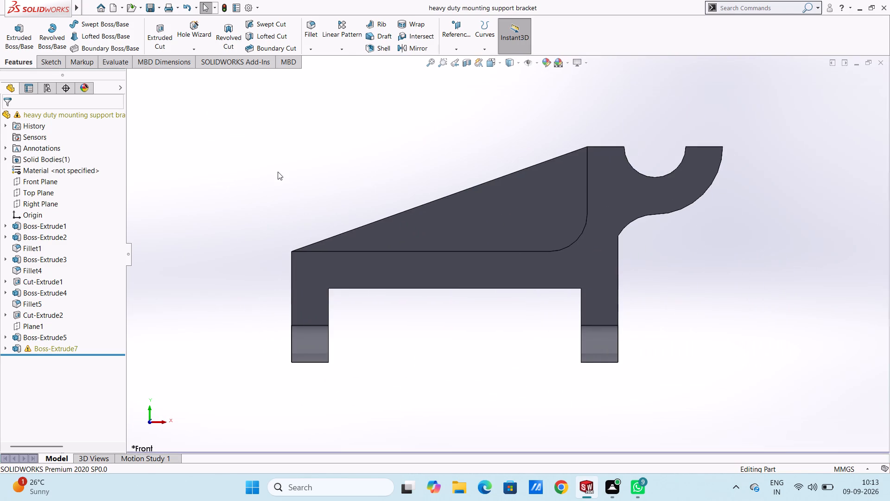
{"action": "key", "text": "ctrl+2"}
{"action": "key", "text": "ctrl+3"}
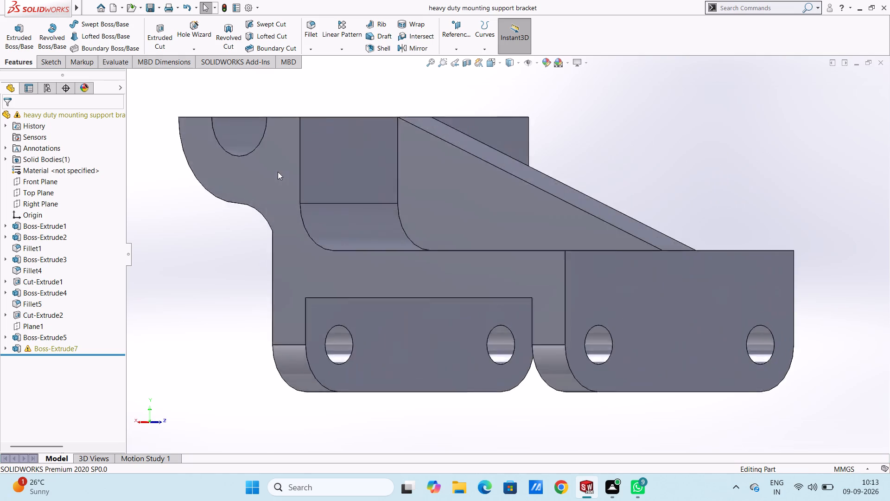
{"action": "key", "text": "ctrl+4"}
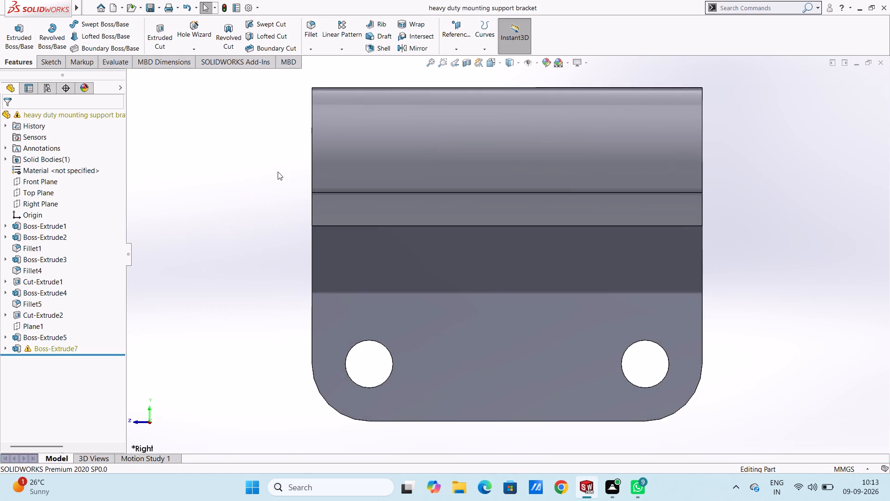
{"action": "key", "text": "ctrl+5"}
{"action": "key", "text": "ctrl+6"}
{"action": "key", "text": "ctrl+7"}
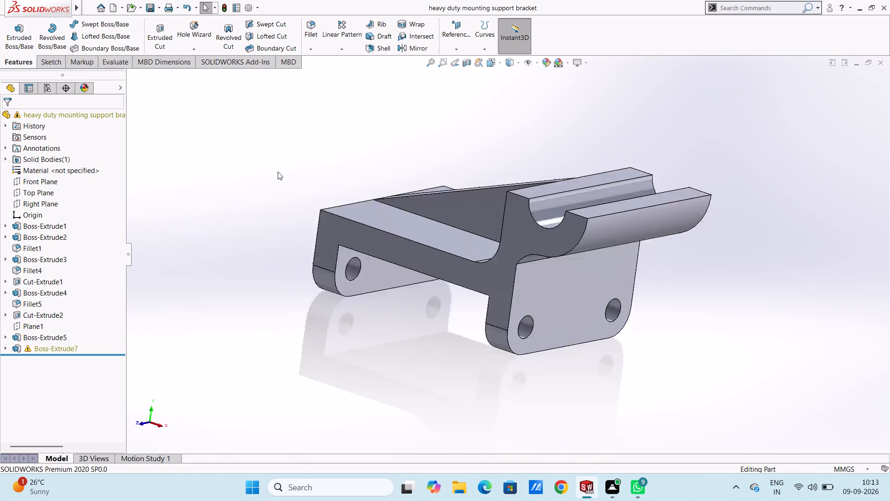
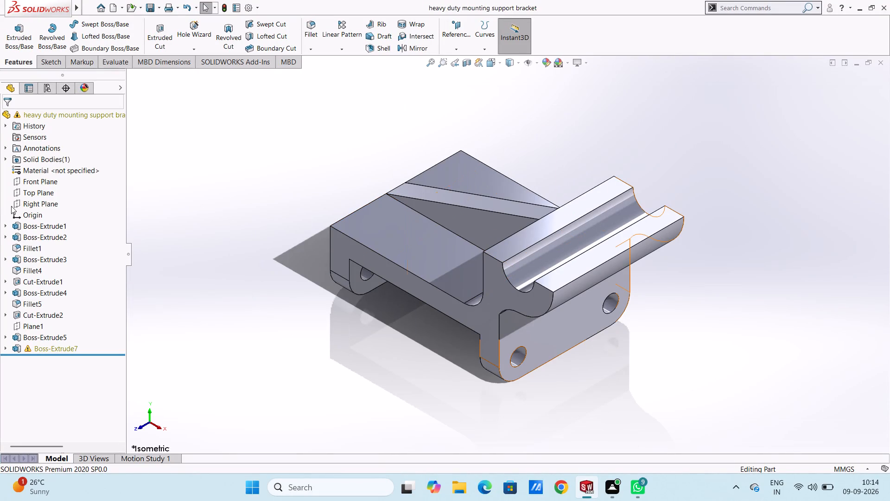
Examine the bracket's features one after another in the feature tree, from the first base extrusion to the half-round boss.
{"action": "left_click", "coordinate": [52, 226]}
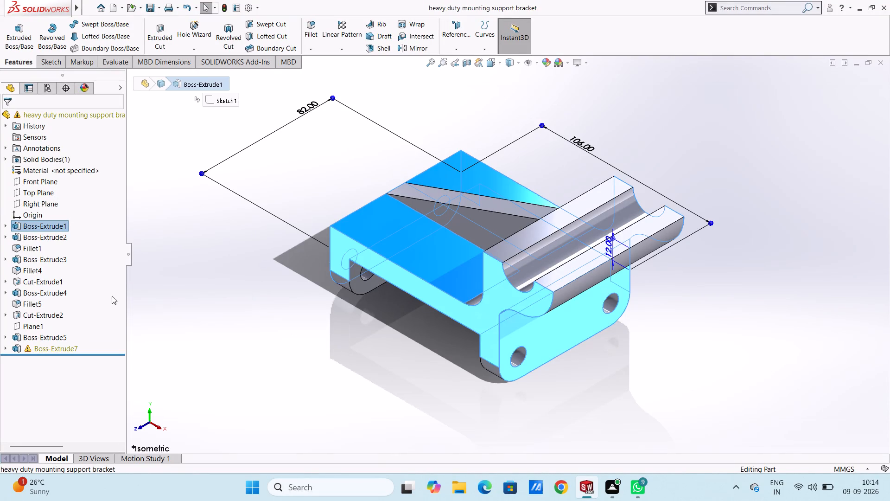
{"action": "left_click", "coordinate": [62, 236]}
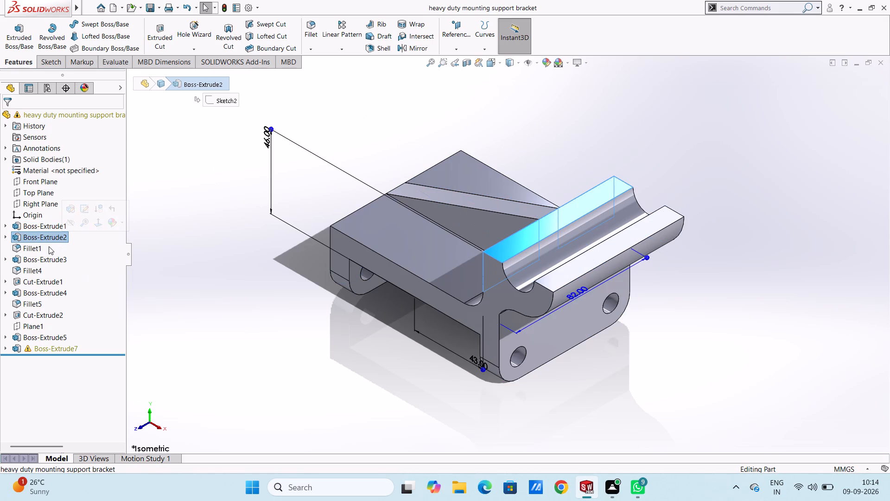
{"action": "left_click", "coordinate": [49, 246]}
{"action": "left_click", "coordinate": [34, 247]}
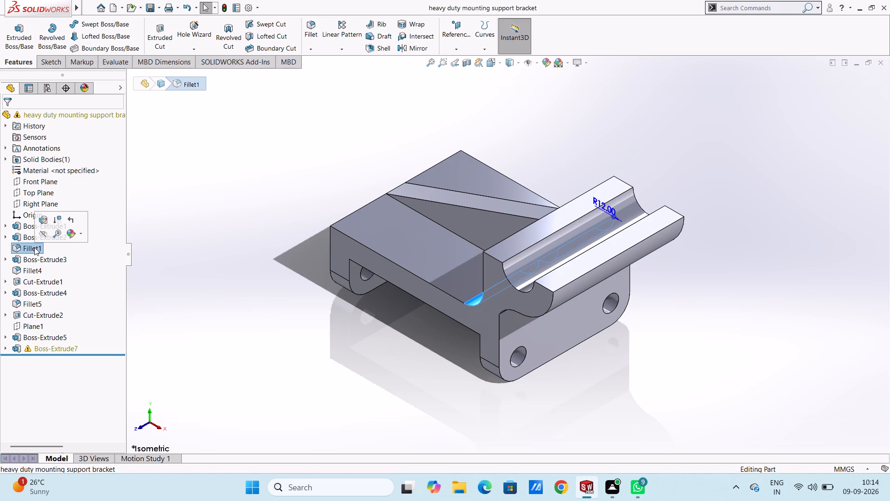
{"action": "left_click", "coordinate": [27, 259]}
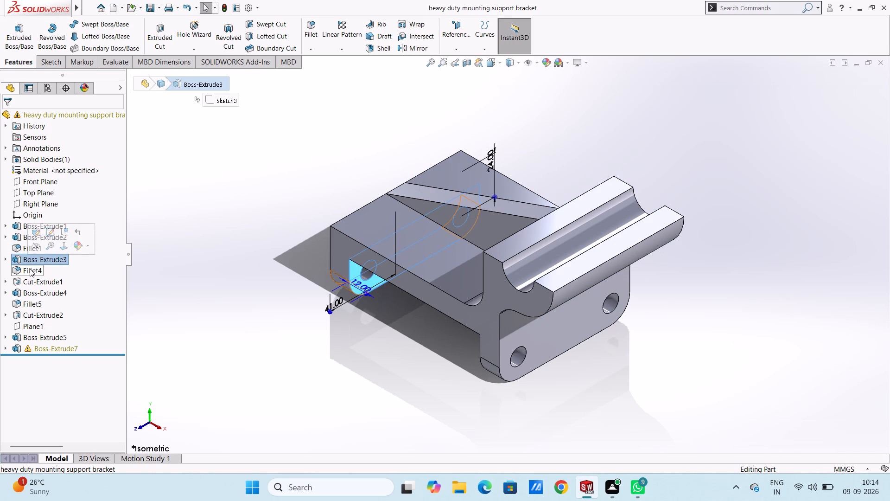
{"action": "left_click", "coordinate": [30, 269]}
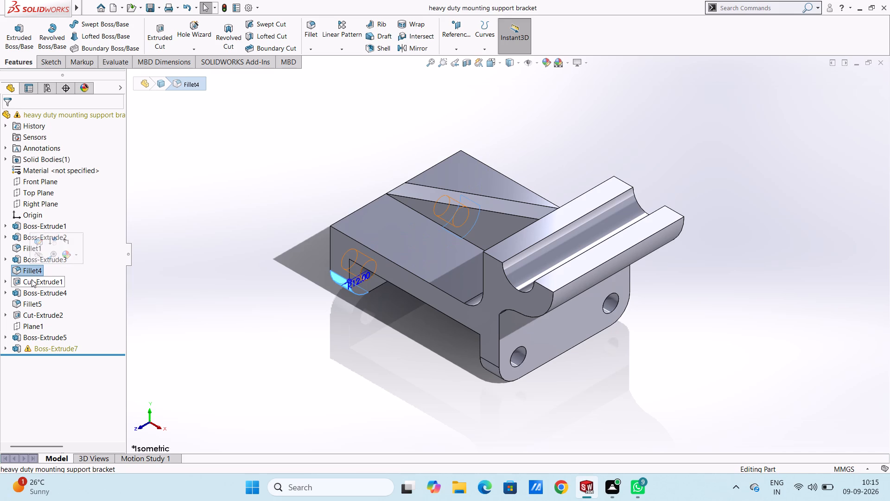
{"action": "left_click", "coordinate": [32, 279]}
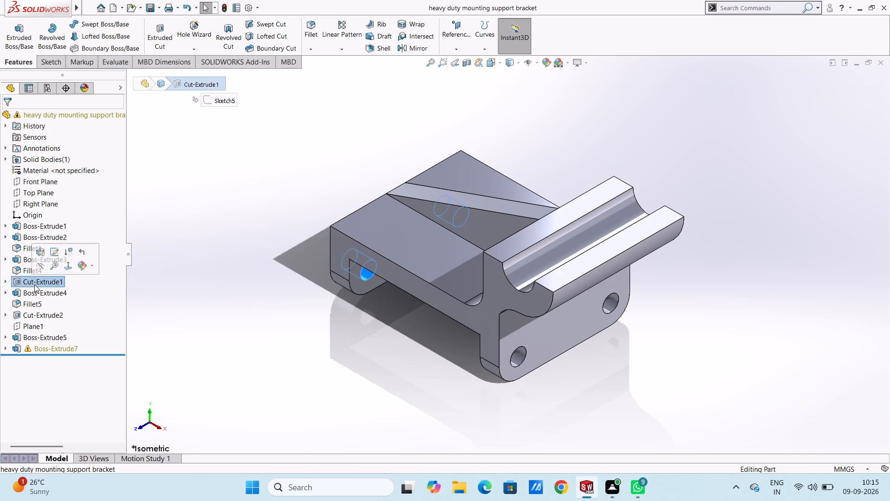
{"action": "left_click", "coordinate": [35, 293]}
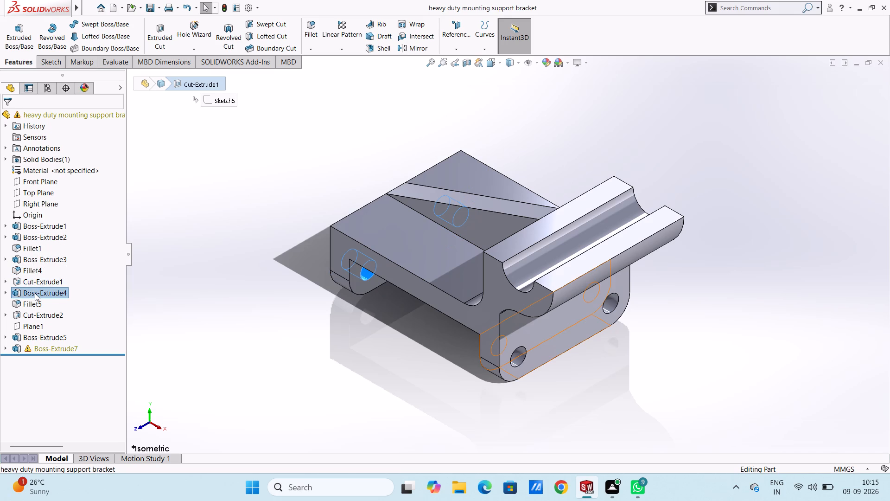
{"action": "left_click", "coordinate": [40, 304]}
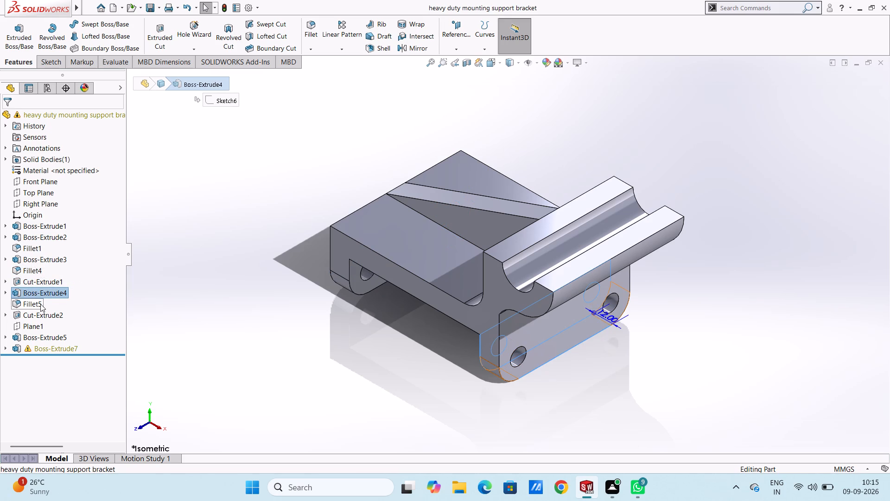
{"action": "left_click", "coordinate": [48, 317]}
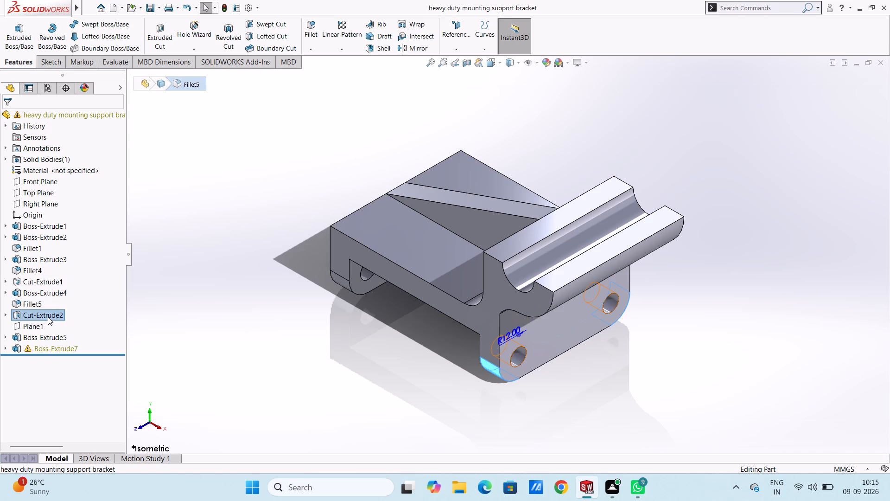
{"action": "left_click", "coordinate": [44, 329]}
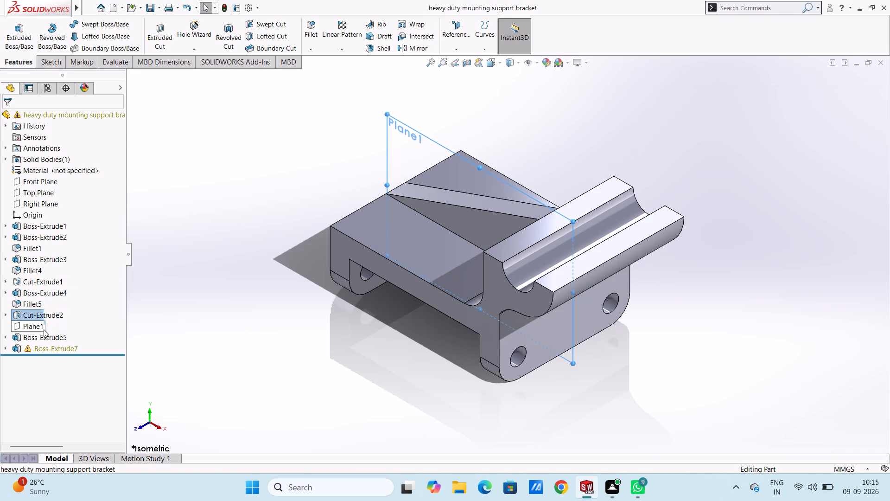
{"action": "left_click", "coordinate": [47, 334]}
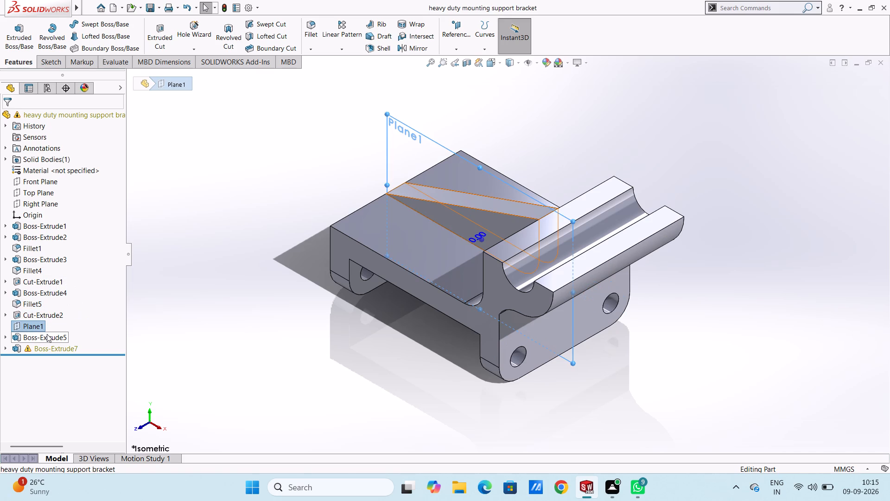
{"action": "left_click", "coordinate": [51, 352]}
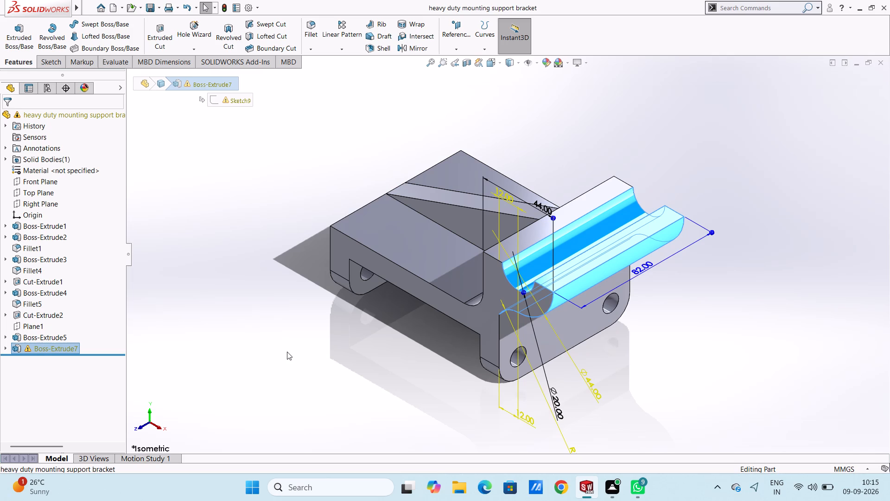
Undo the half-round boss extrusion and the latest relations in its profile sketch, back to before the arc-to-edge tangency was added.
{"action": "key", "text": "ctrl+z"}
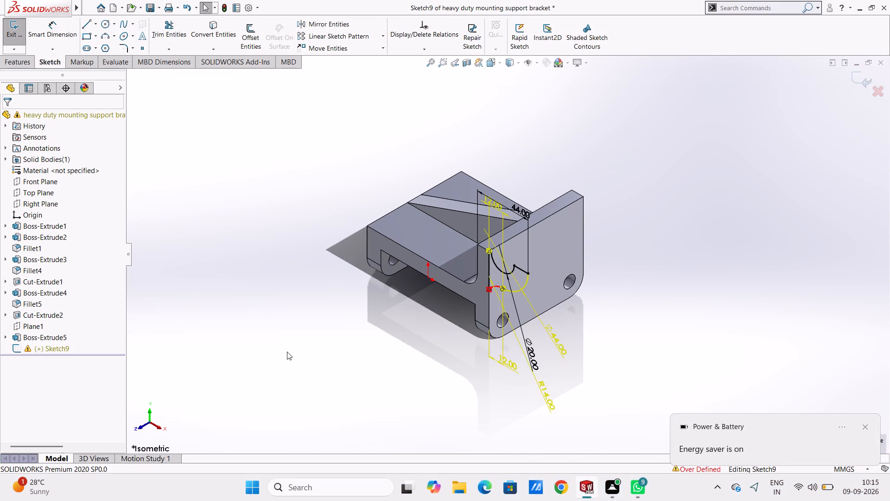
{"action": "scroll", "coordinate": [617, 202], "scroll_direction": "down", "scroll_amount": 4, "text": "ctrl"}
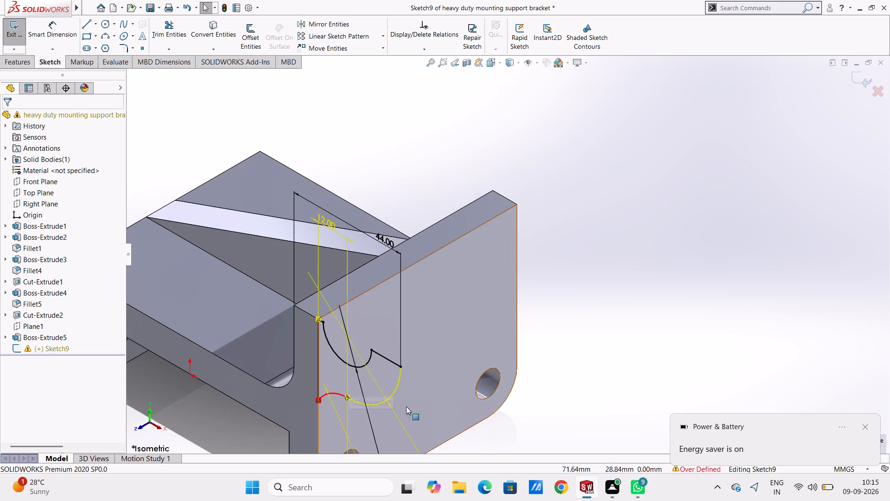
{"action": "key", "text": "ctrl+z"}
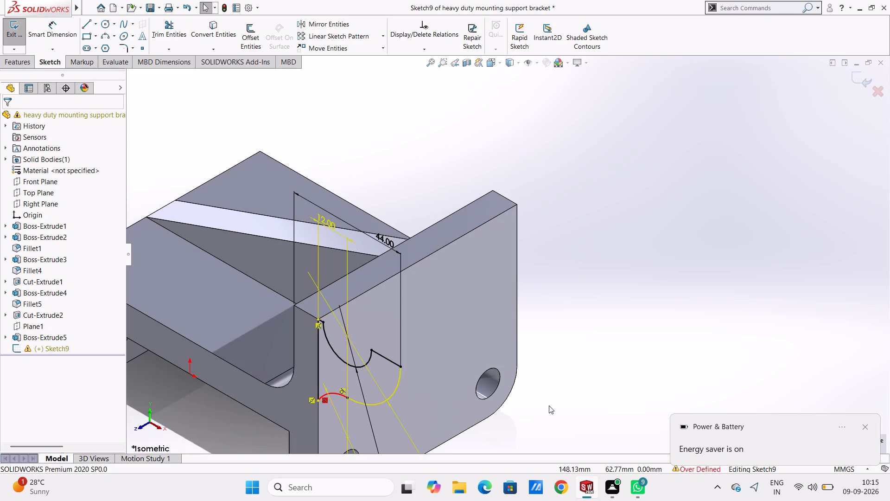
{"action": "key", "text": "ctrl+z"}
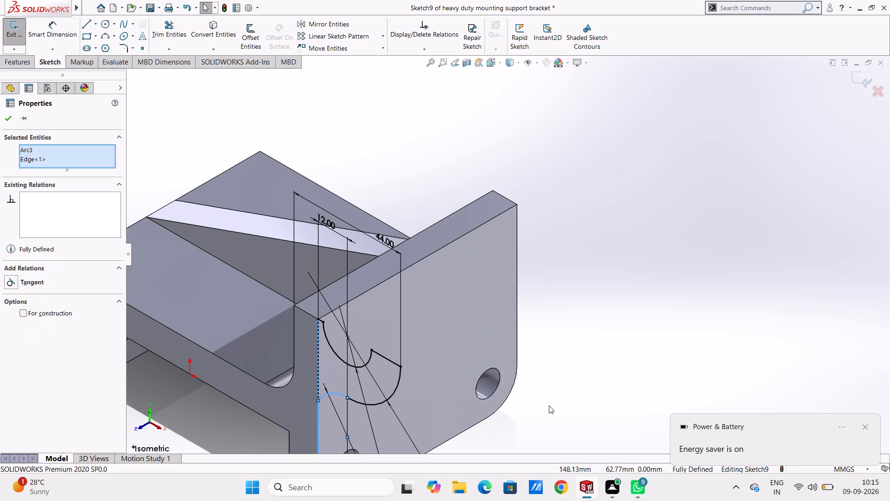
{"action": "left_click", "coordinate": [552, 325]}
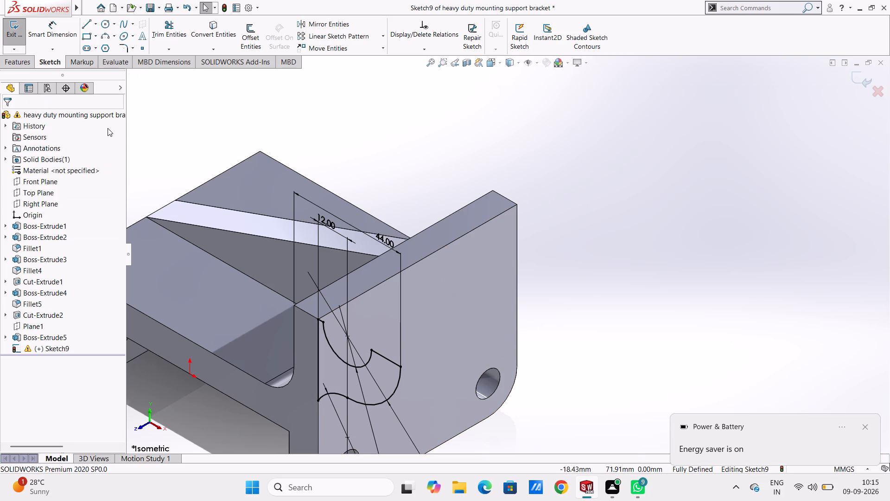
Extrude the half-round boss profile again, blind 82 mm in the reversed direction along the upright flange, merged with the body.
{"action": "left_click", "coordinate": [15, 63]}
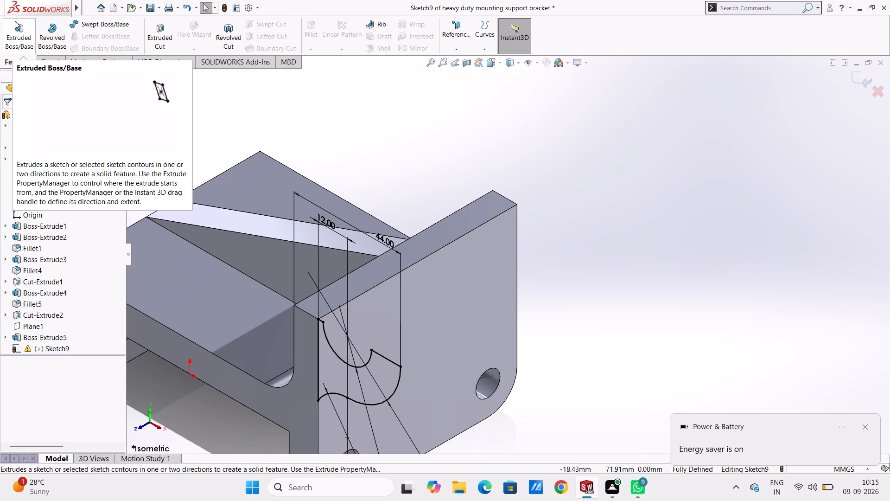
{"action": "left_click", "coordinate": [15, 32]}
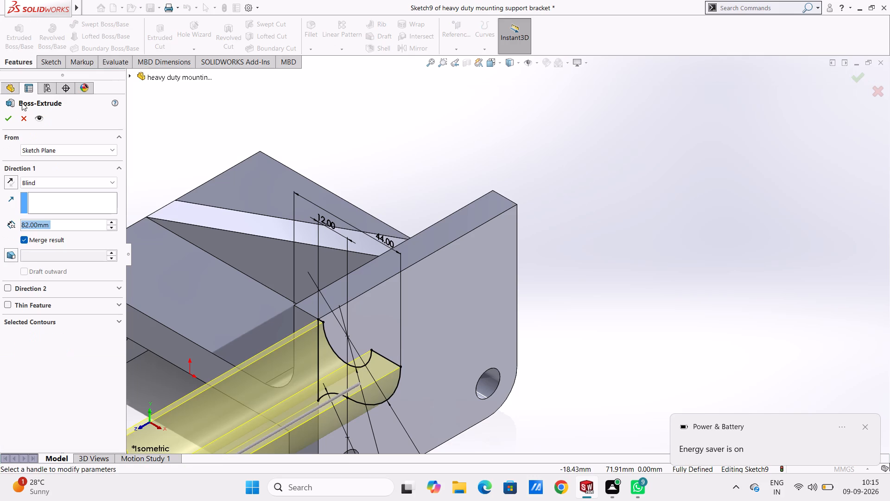
{"action": "left_click", "coordinate": [8, 182]}
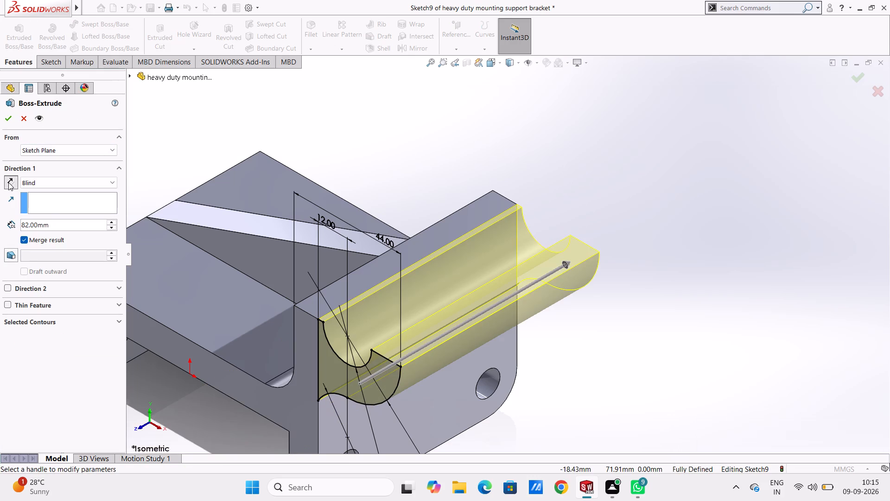
{"action": "left_click", "coordinate": [7, 117]}
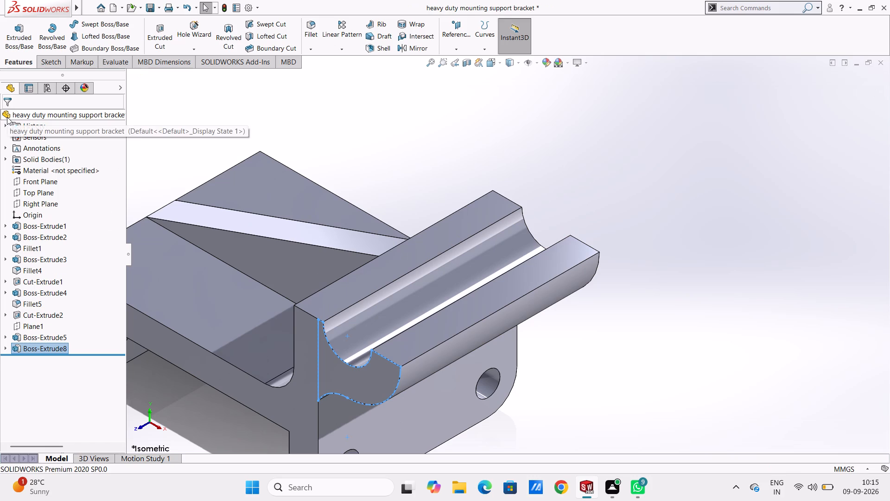
{"action": "left_click", "coordinate": [150, 127]}
{"action": "scroll", "coordinate": [150, 127], "scroll_direction": "up", "scroll_amount": 3, "text": "ctrl"}
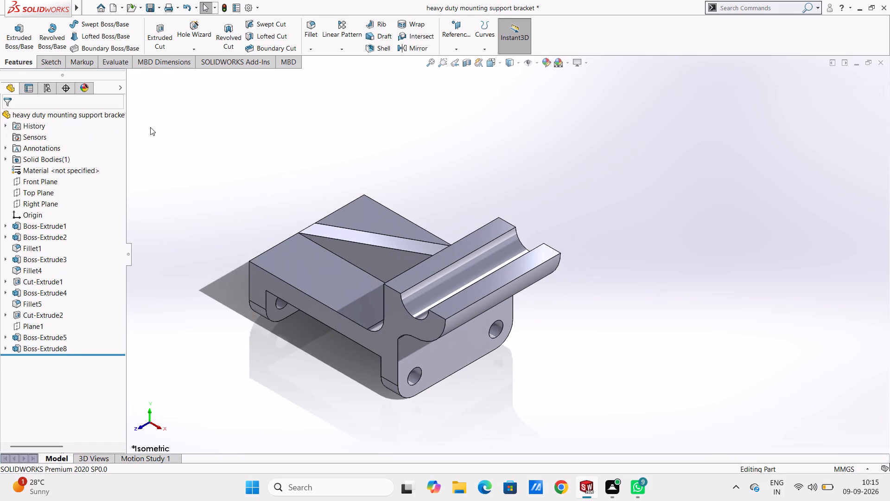
Save the bracket part.
{"action": "key", "text": "ctrl+s"}
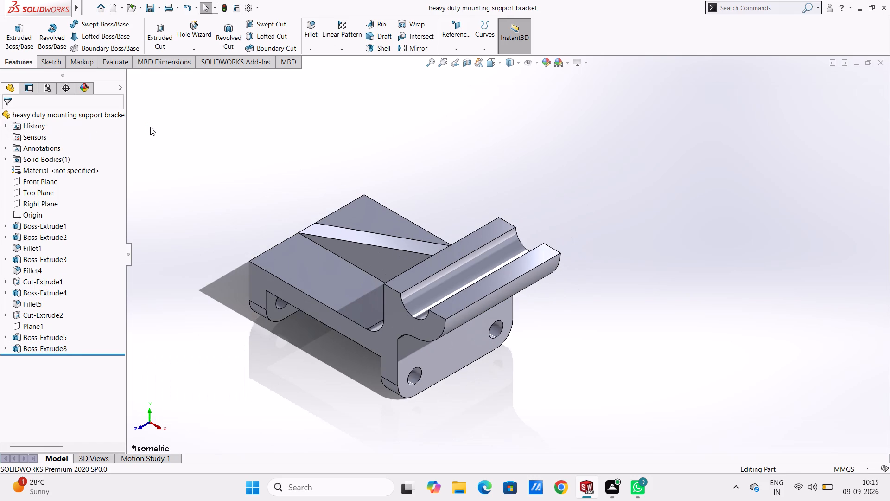